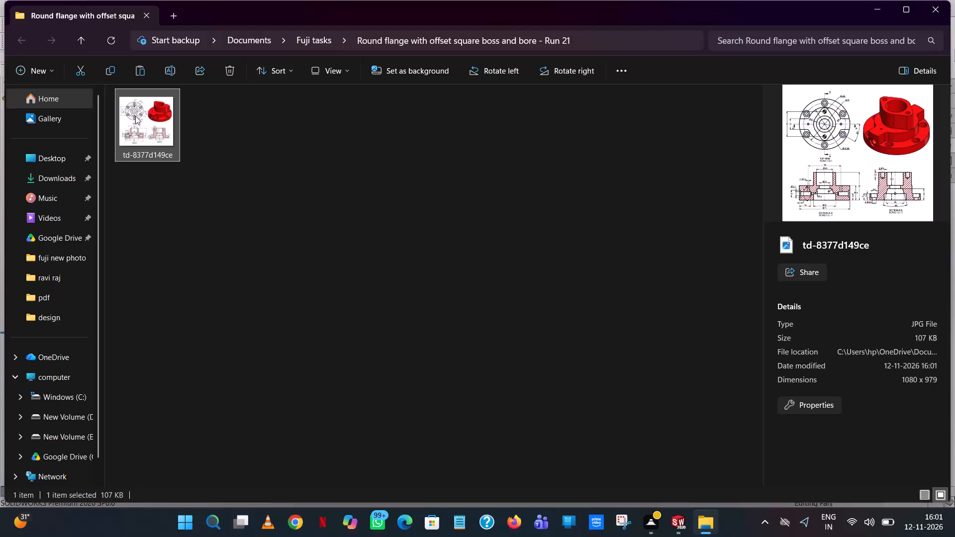
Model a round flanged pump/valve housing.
Cut the flange drawing image td-8377d149ce from the Run 21 task folder.
{"action": "left_click", "coordinate": [152, 36]}
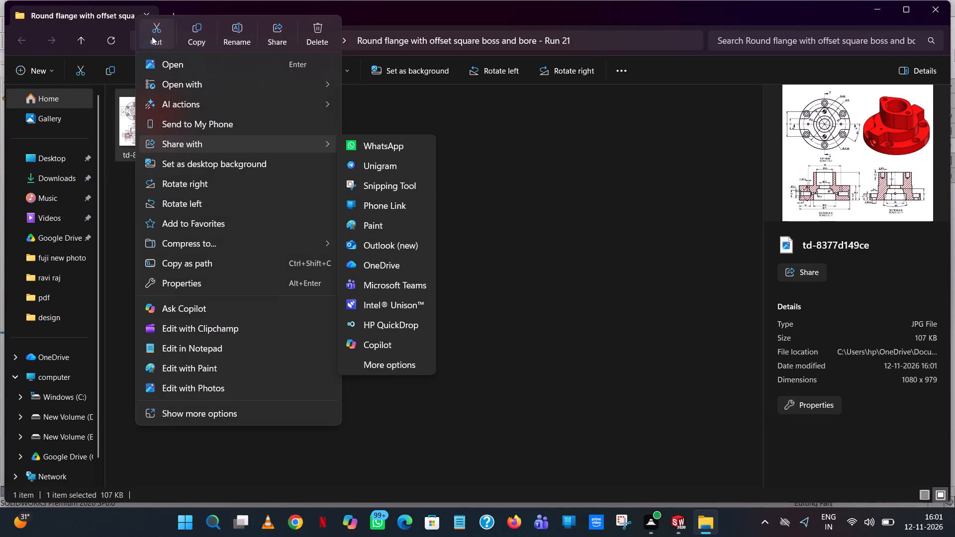
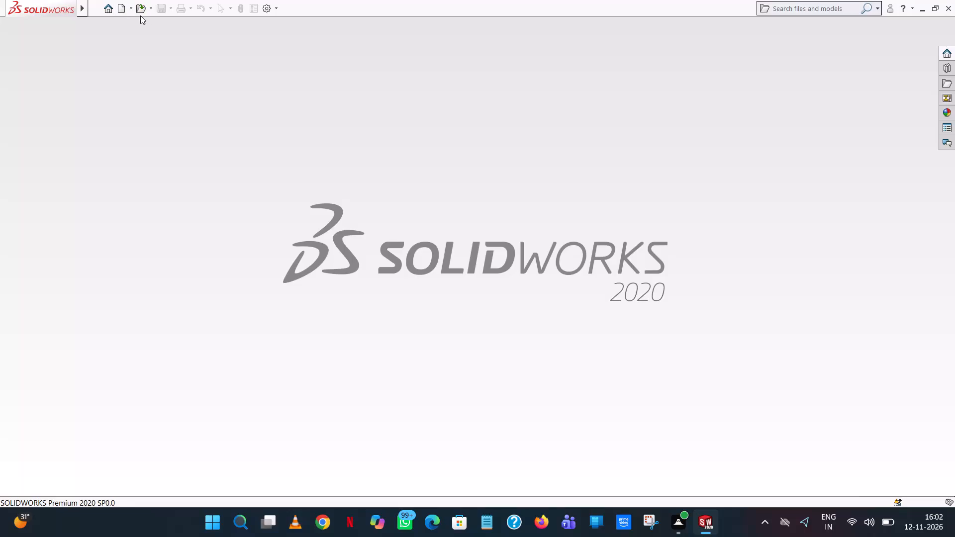
Create a new part document.
{"action": "left_click", "coordinate": [119, 8]}
{"action": "double_click", "coordinate": [232, 229]}
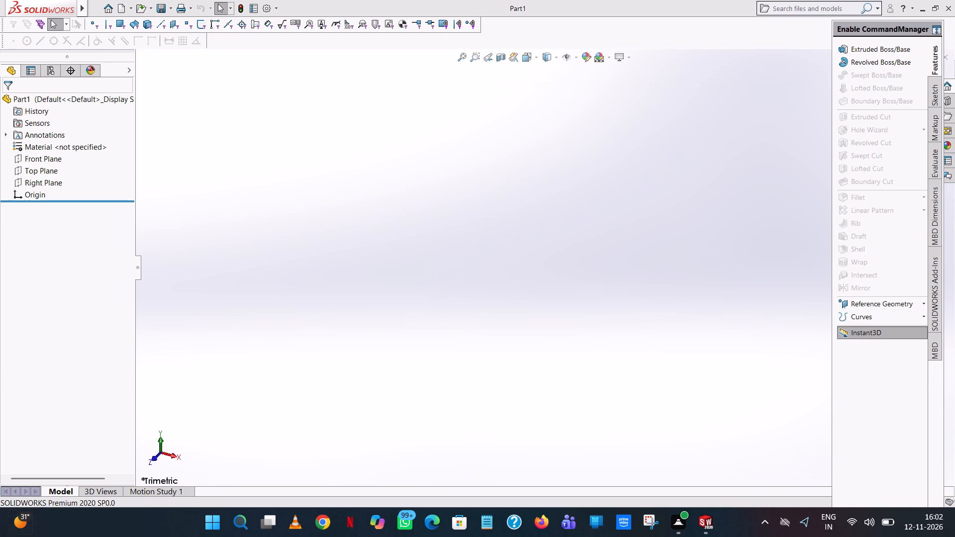
Start a sketch on the Top Plane and draw a circle centred on the origin with radius 71/2 mm.
{"action": "left_click", "coordinate": [46, 168]}
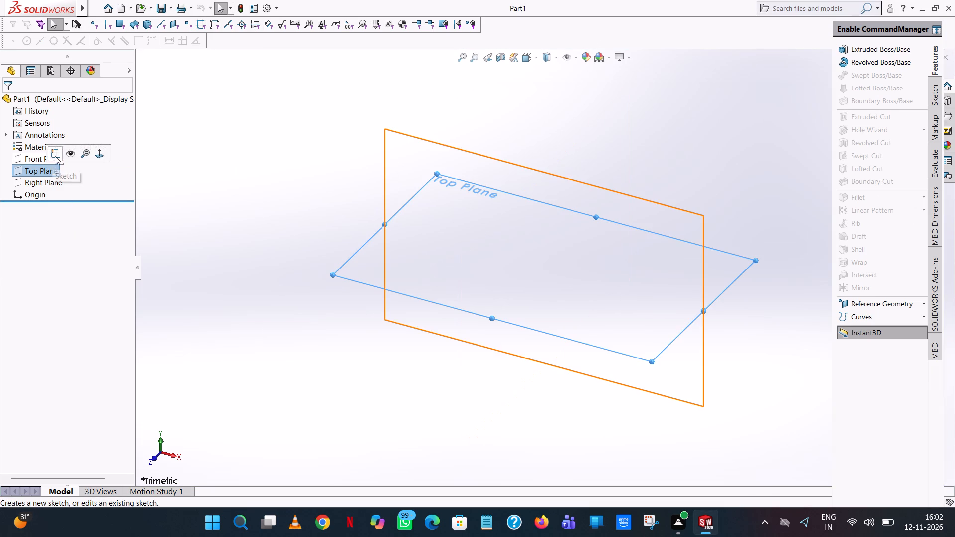
{"action": "left_click", "coordinate": [55, 155]}
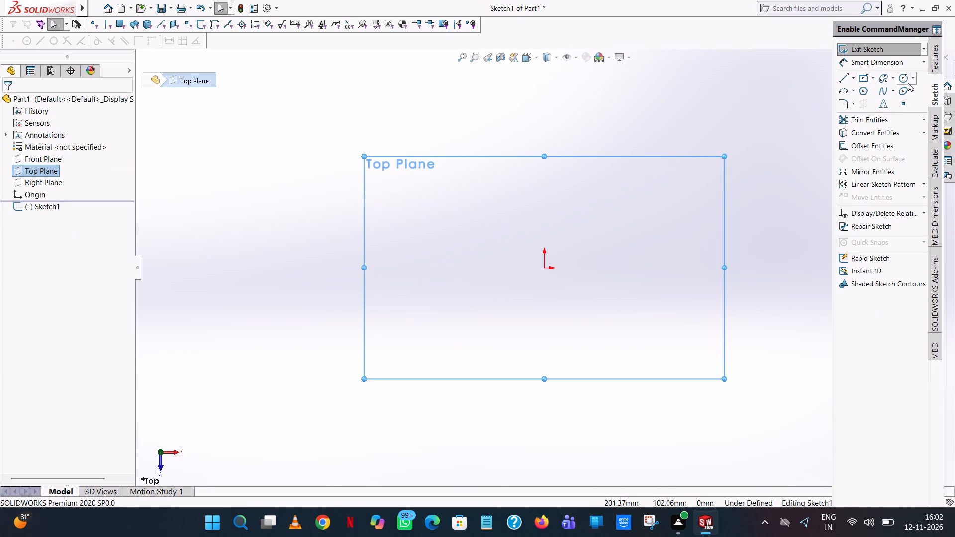
{"action": "left_click", "coordinate": [902, 77]}
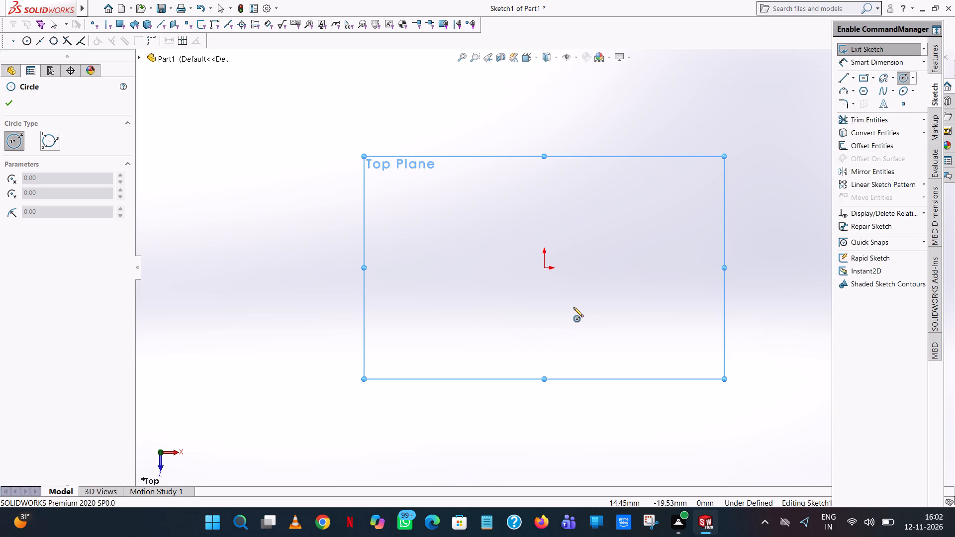
{"action": "left_click", "coordinate": [544, 267]}
{"action": "left_click", "coordinate": [607, 169]}
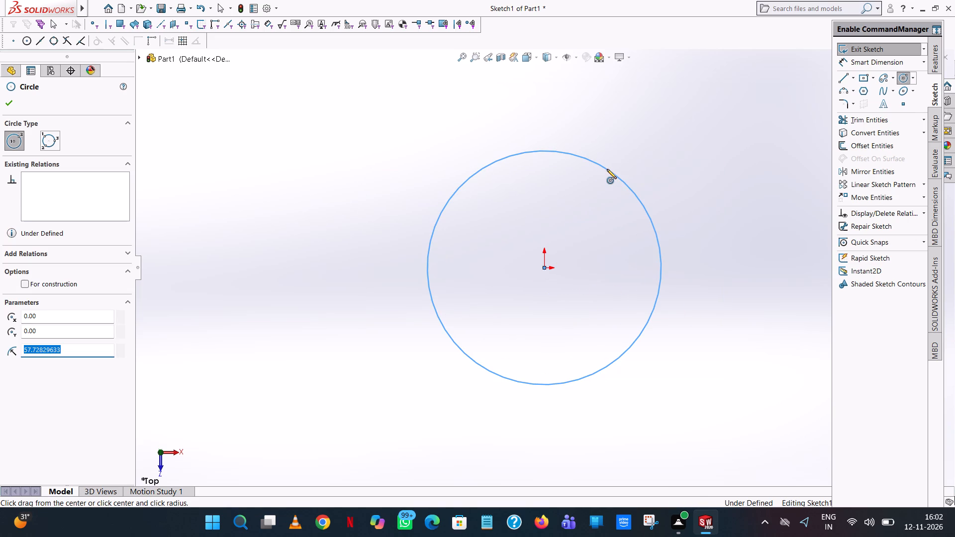
{"action": "type", "text": "71/2"}
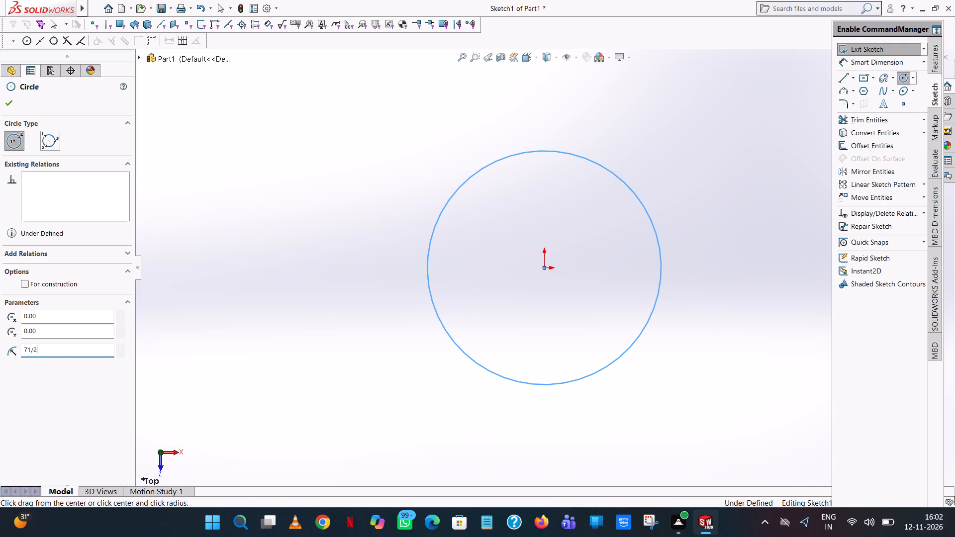
{"action": "key", "text": "Return"}
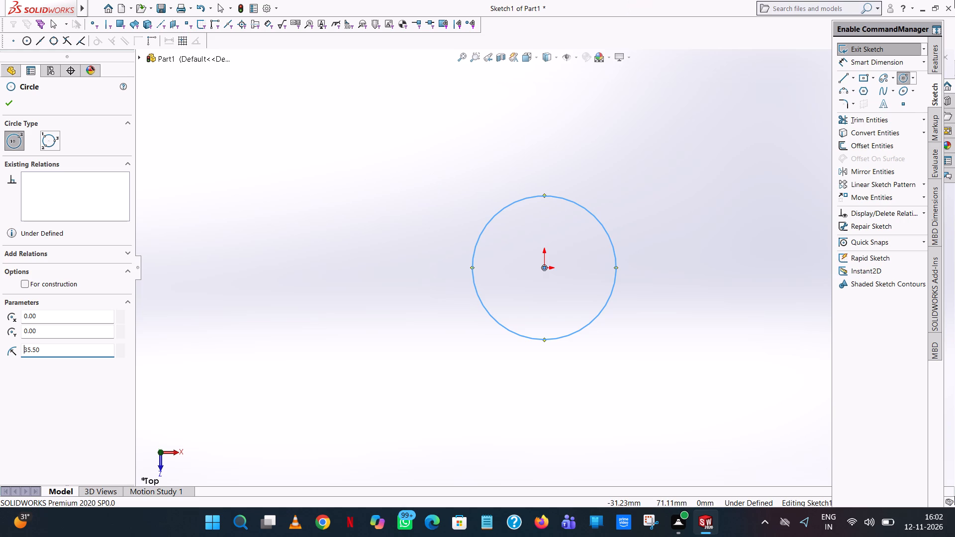
{"action": "left_click", "coordinate": [11, 106]}
{"action": "left_click", "coordinate": [611, 152]}
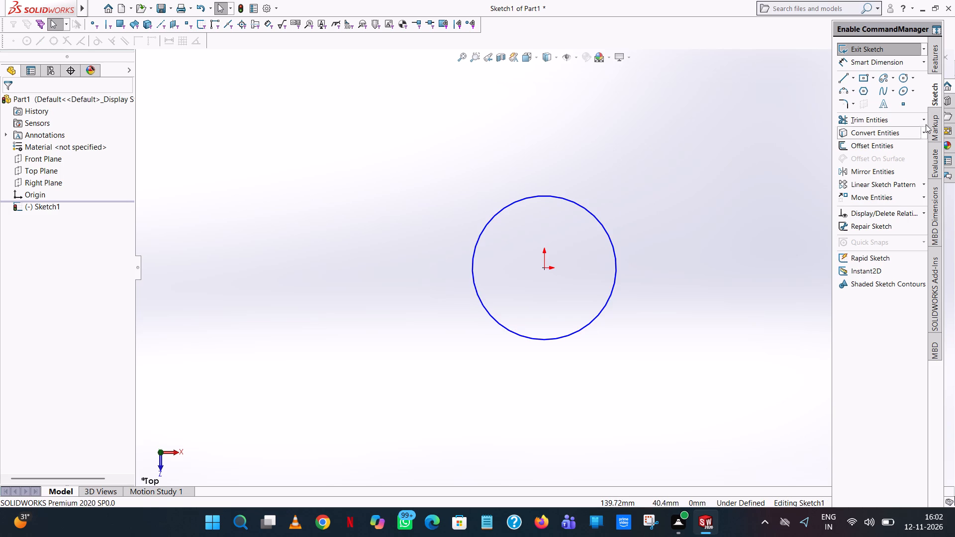
Add a diameter dimension to the origin-centred circle, placing its text above the circle.
{"action": "left_click", "coordinate": [903, 68]}
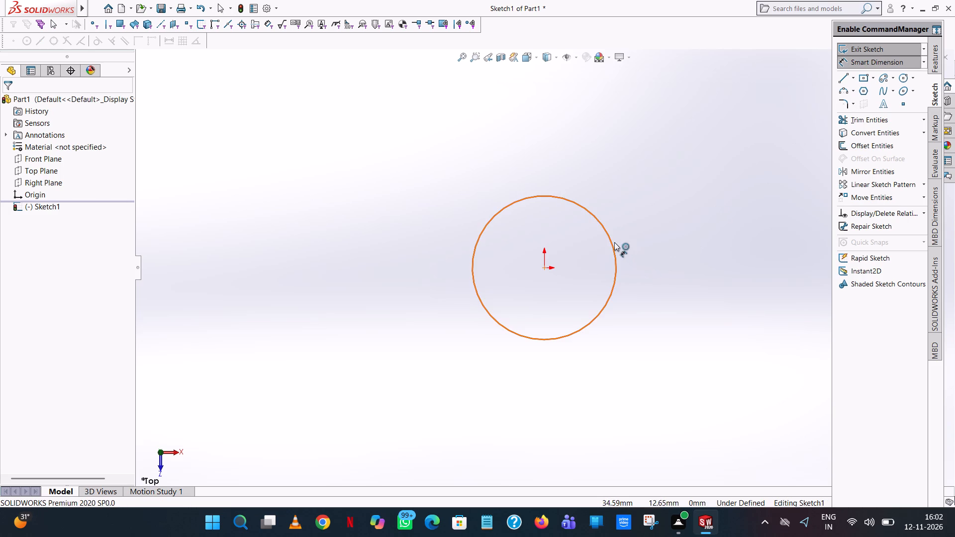
{"action": "left_click", "coordinate": [614, 242]}
{"action": "left_click", "coordinate": [635, 110]}
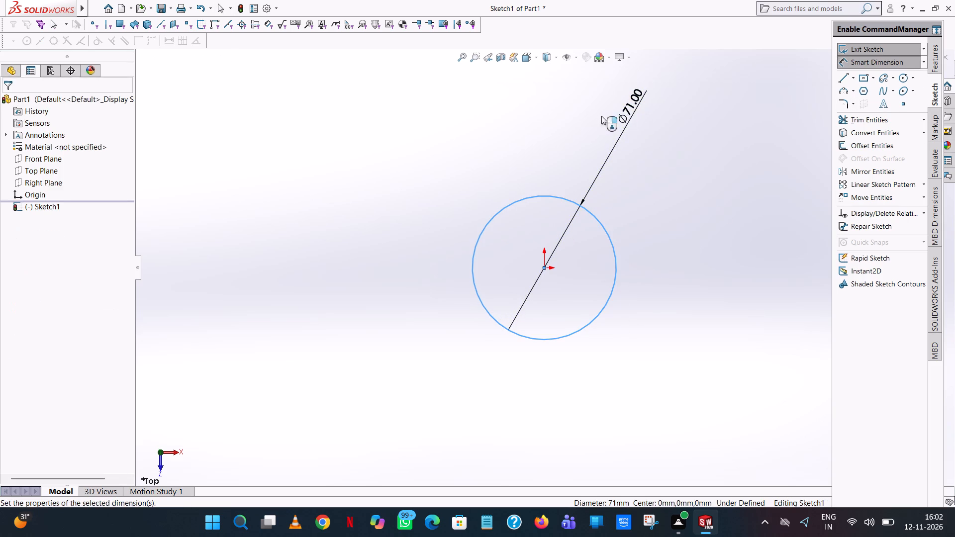
{"action": "left_click", "coordinate": [589, 95]}
{"action": "left_click", "coordinate": [418, 138]}
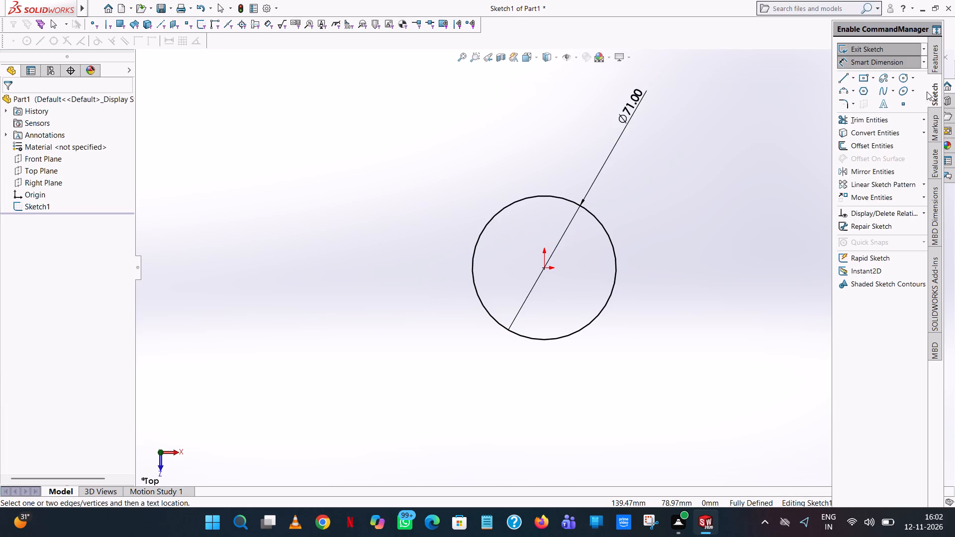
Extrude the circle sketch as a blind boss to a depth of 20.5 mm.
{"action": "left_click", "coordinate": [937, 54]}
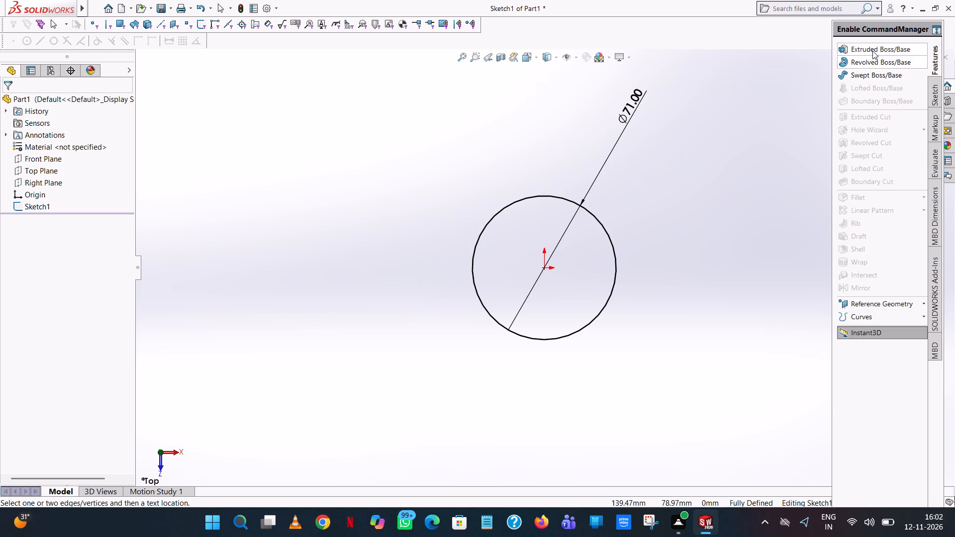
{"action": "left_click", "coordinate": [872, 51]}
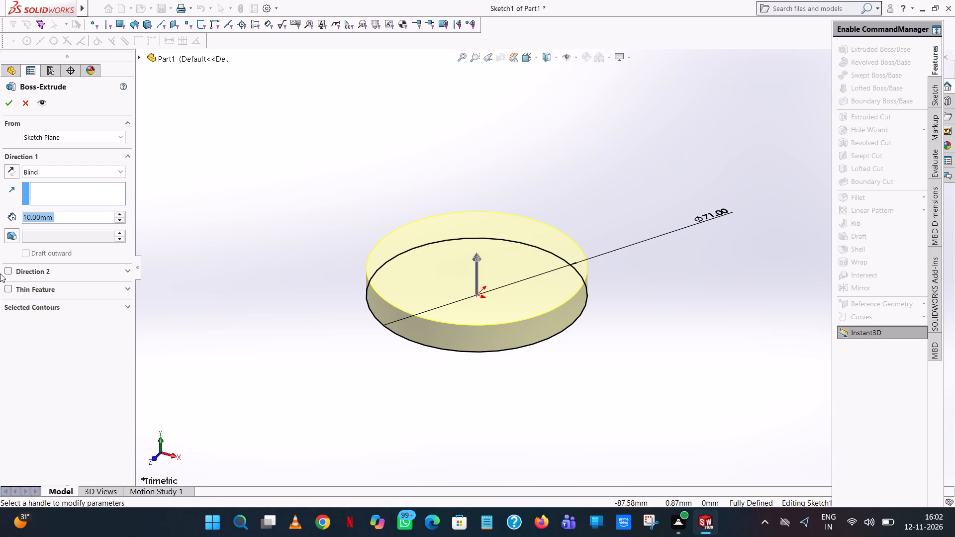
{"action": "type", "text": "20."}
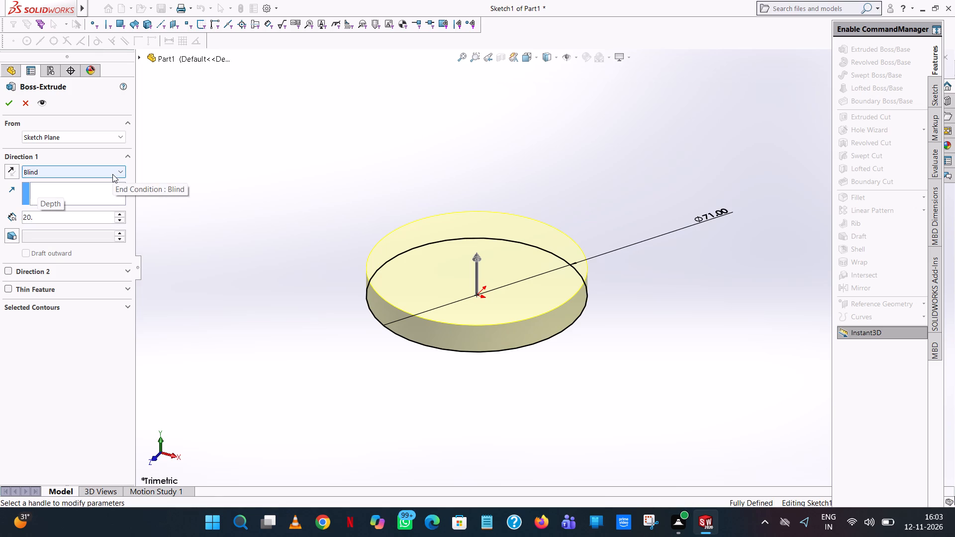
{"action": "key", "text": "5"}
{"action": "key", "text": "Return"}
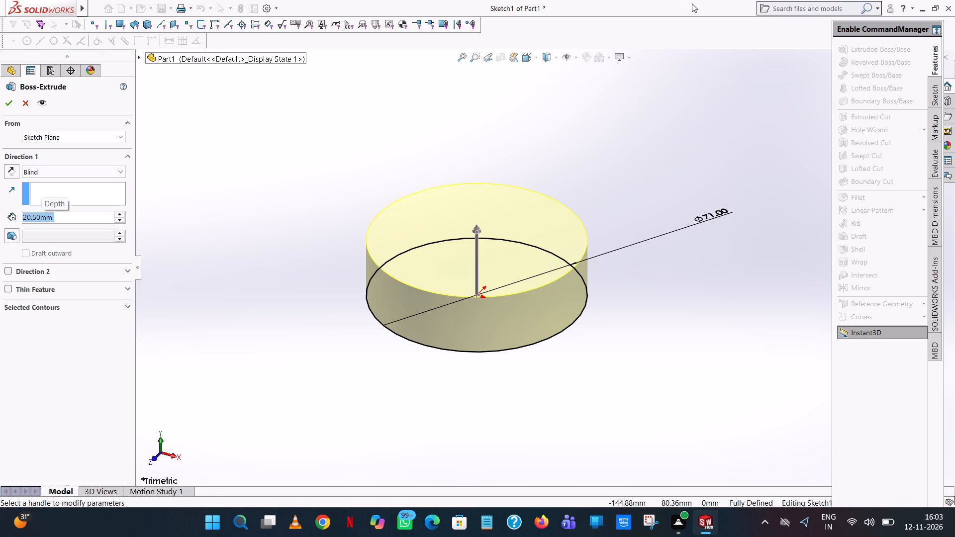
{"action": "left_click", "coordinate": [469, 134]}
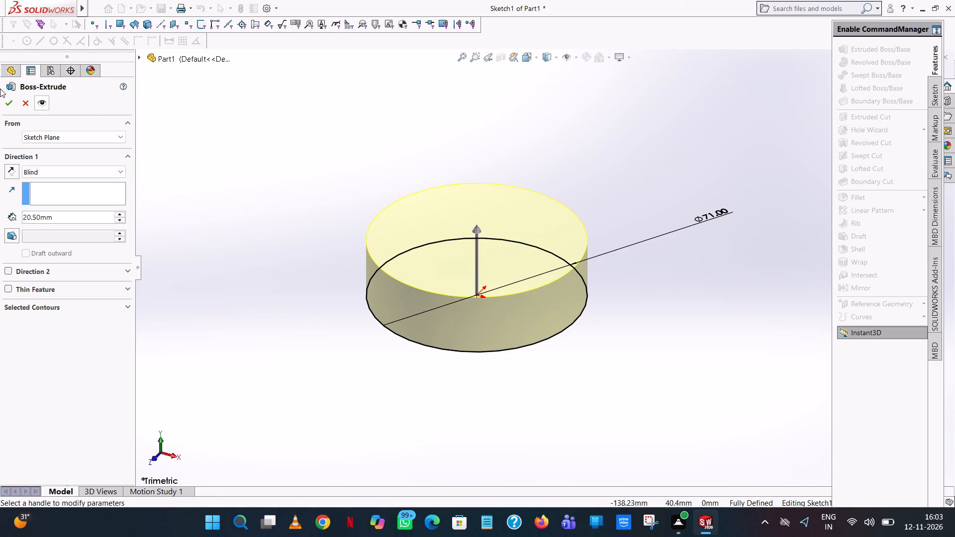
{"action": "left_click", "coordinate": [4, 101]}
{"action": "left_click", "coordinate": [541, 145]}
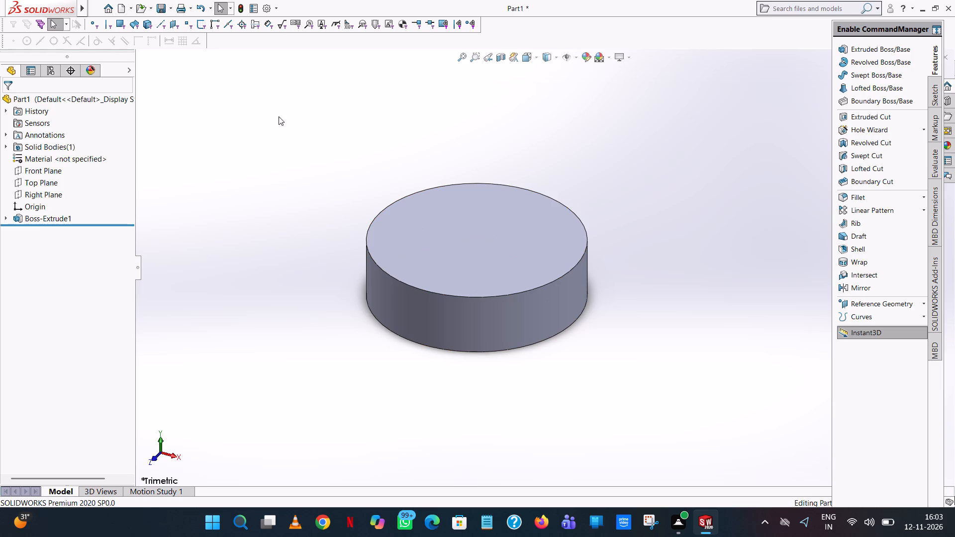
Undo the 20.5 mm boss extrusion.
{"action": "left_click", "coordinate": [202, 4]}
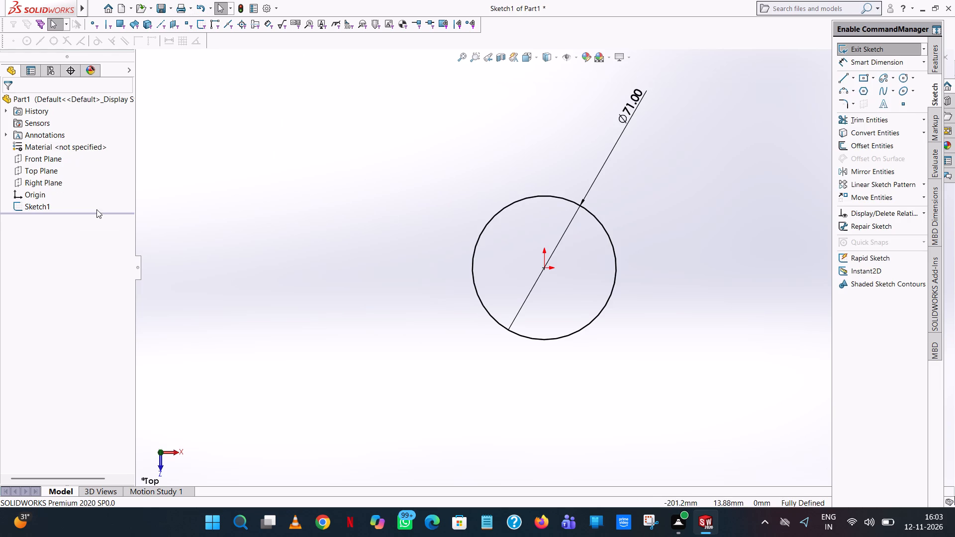
Extrude the circle sketch as a blind boss to a depth of 9 mm.
{"action": "left_click", "coordinate": [934, 57]}
{"action": "left_click", "coordinate": [863, 44]}
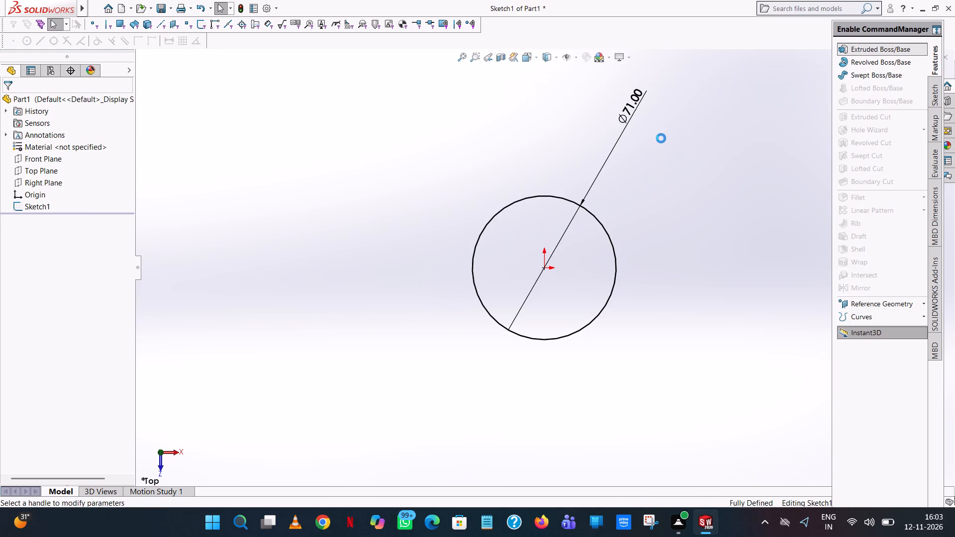
{"action": "key", "text": "9"}
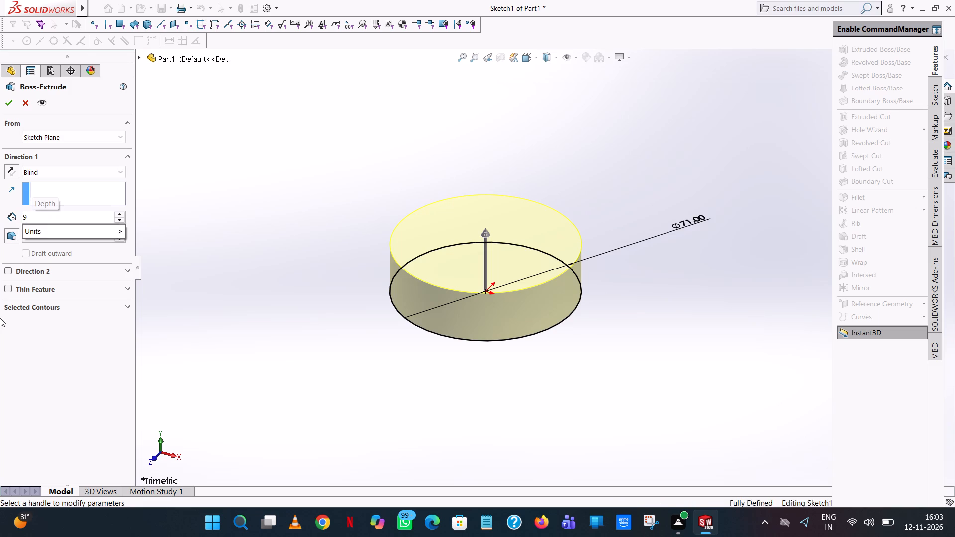
{"action": "key", "text": "Return"}
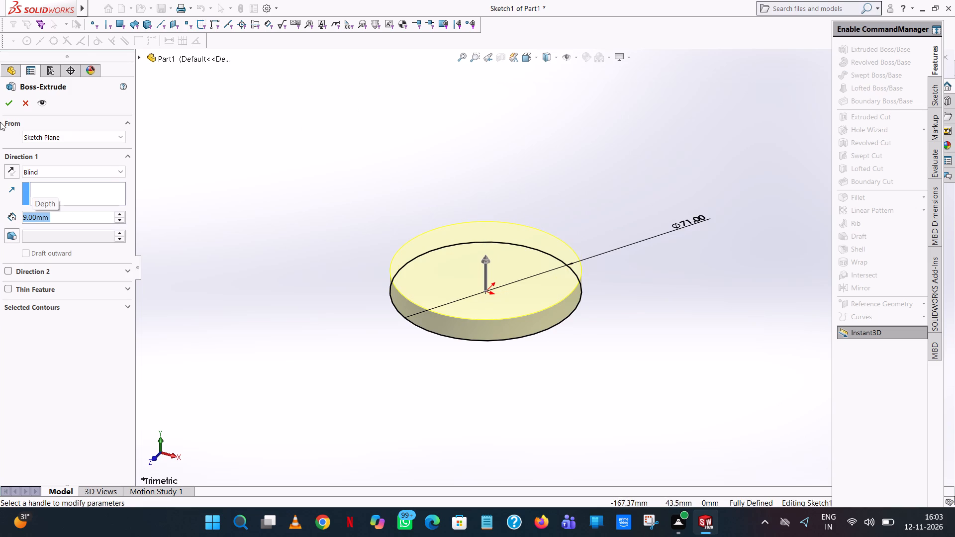
{"action": "left_click", "coordinate": [3, 107]}
{"action": "left_click", "coordinate": [460, 135]}
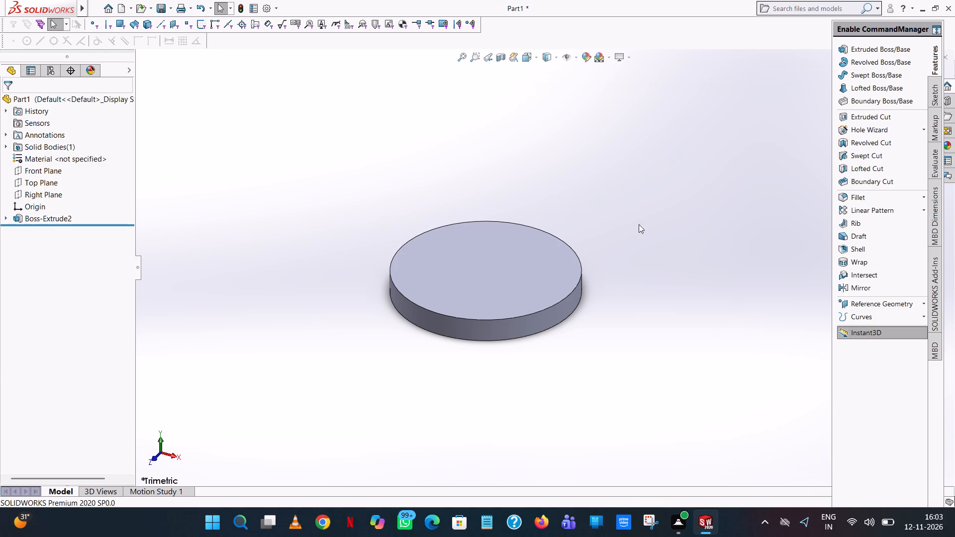
Start an extruded boss sketch on the disc's top face and draw an origin-centred circle with radius 47.50/2 mm, viewed normal to the sketch.
{"action": "middle_click_drag", "start_coordinate": [588, 194], "coordinate": [574, 289]}
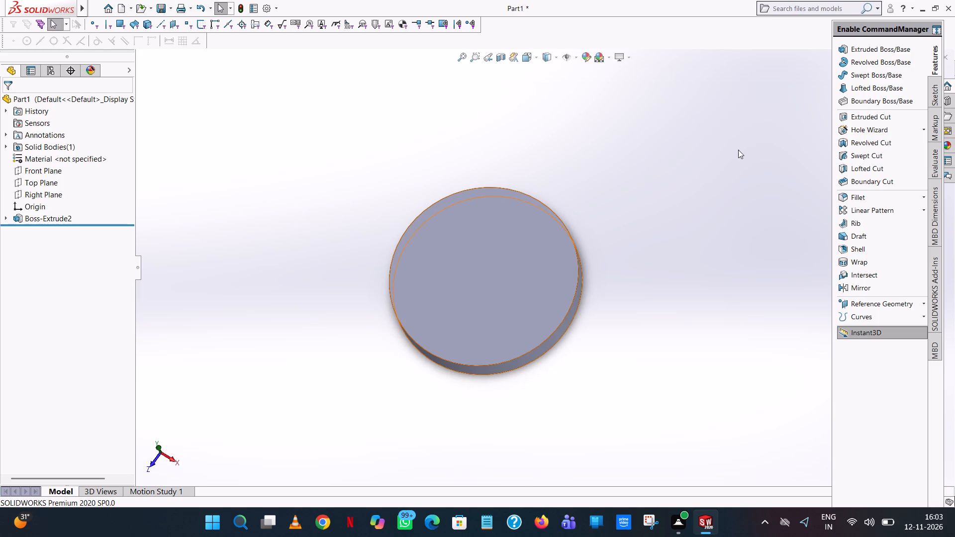
{"action": "left_click", "coordinate": [884, 48]}
{"action": "left_click", "coordinate": [492, 287]}
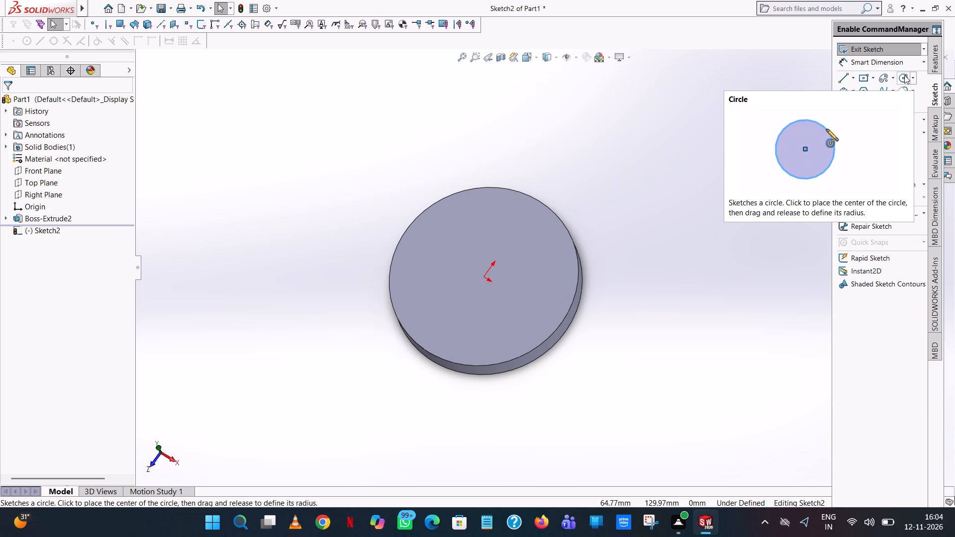
{"action": "left_click", "coordinate": [904, 75]}
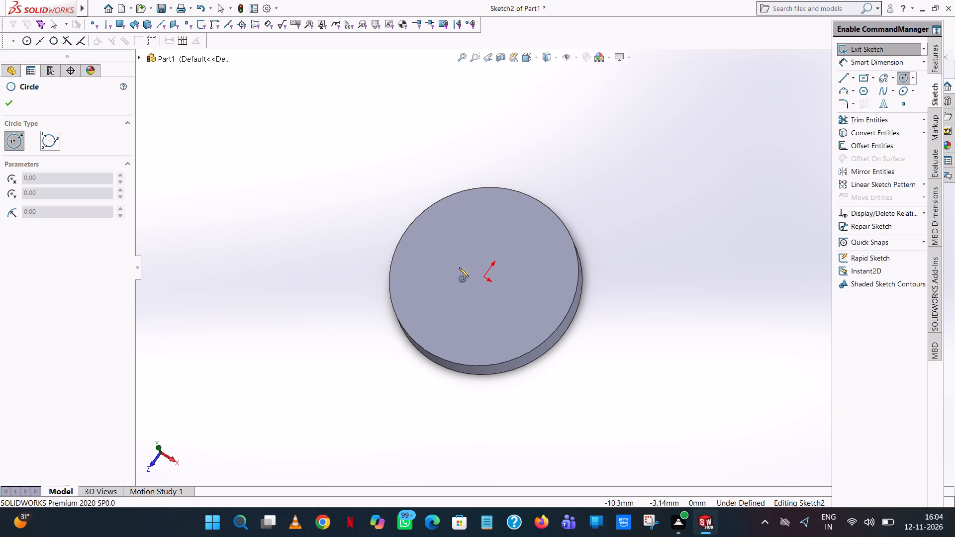
{"action": "left_click", "coordinate": [535, 57]}
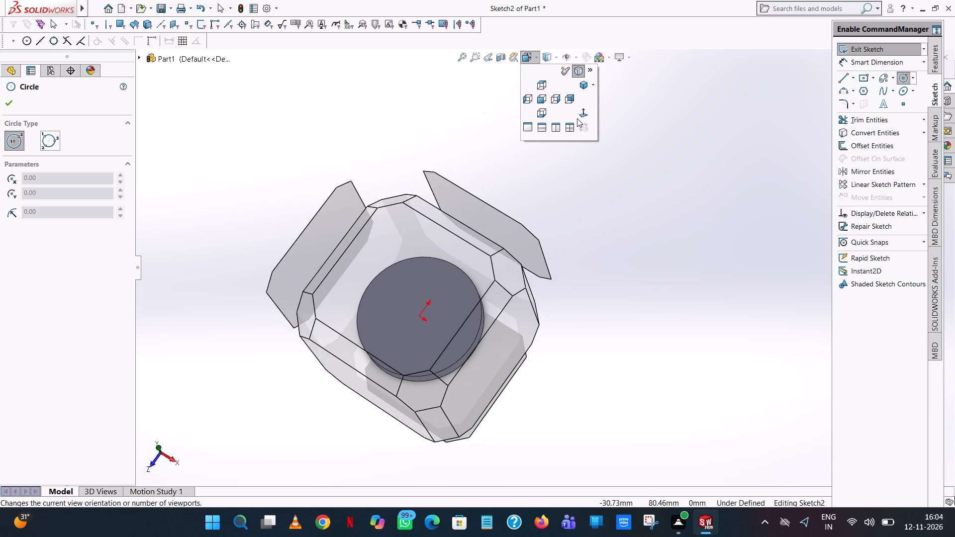
{"action": "left_click", "coordinate": [577, 116]}
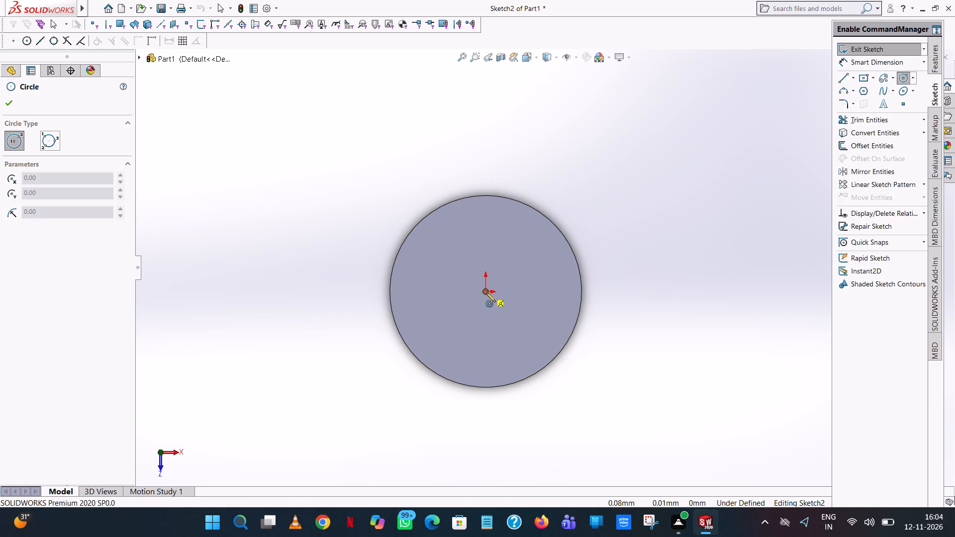
{"action": "left_click", "coordinate": [486, 293]}
{"action": "left_click", "coordinate": [557, 265]}
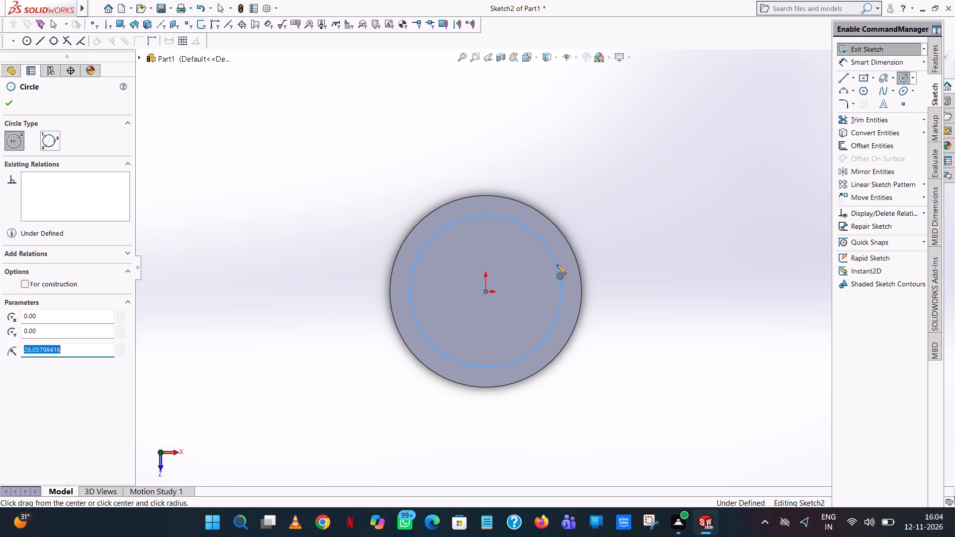
{"action": "type", "text": "47.50"}
{"action": "key", "text": "slash"}
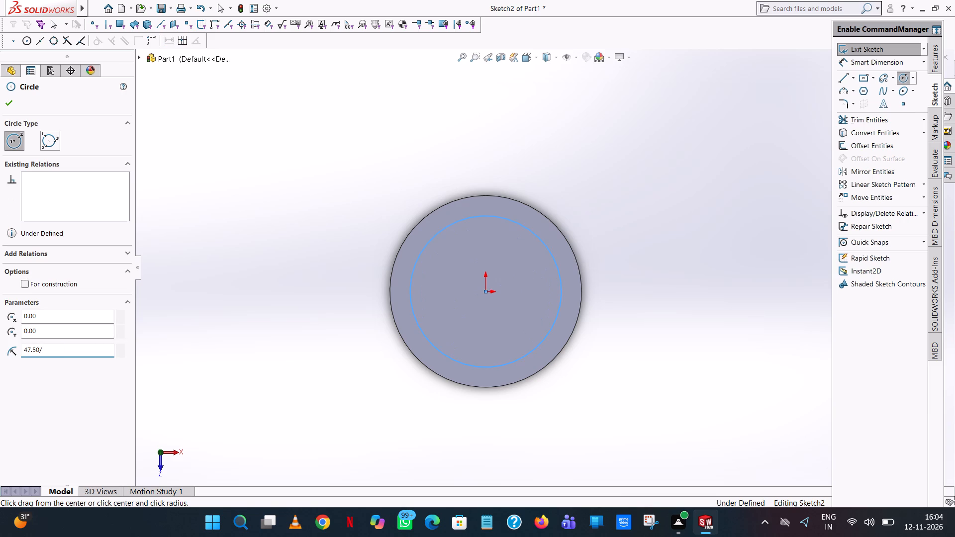
{"action": "key", "text": "2"}
{"action": "key", "text": "Return"}
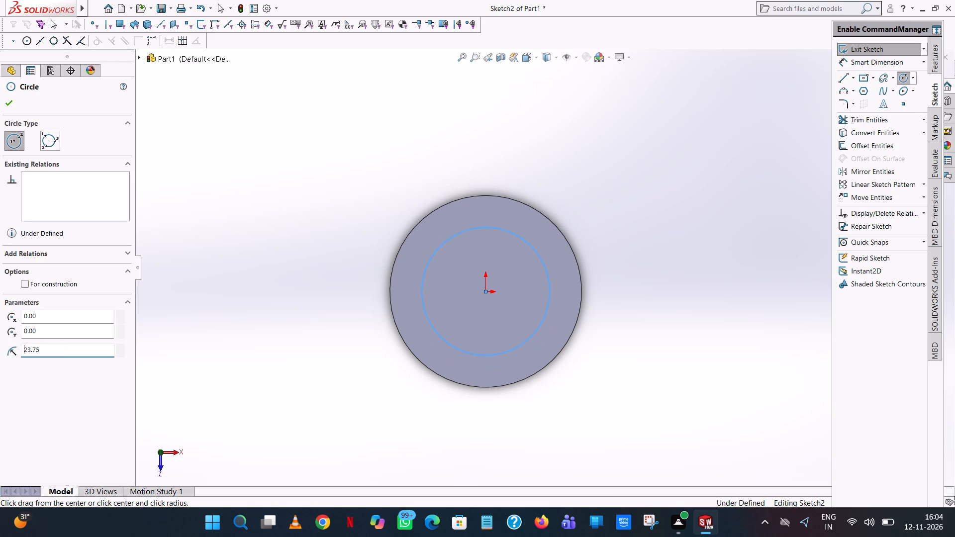
{"action": "right_click", "coordinate": [557, 265]}
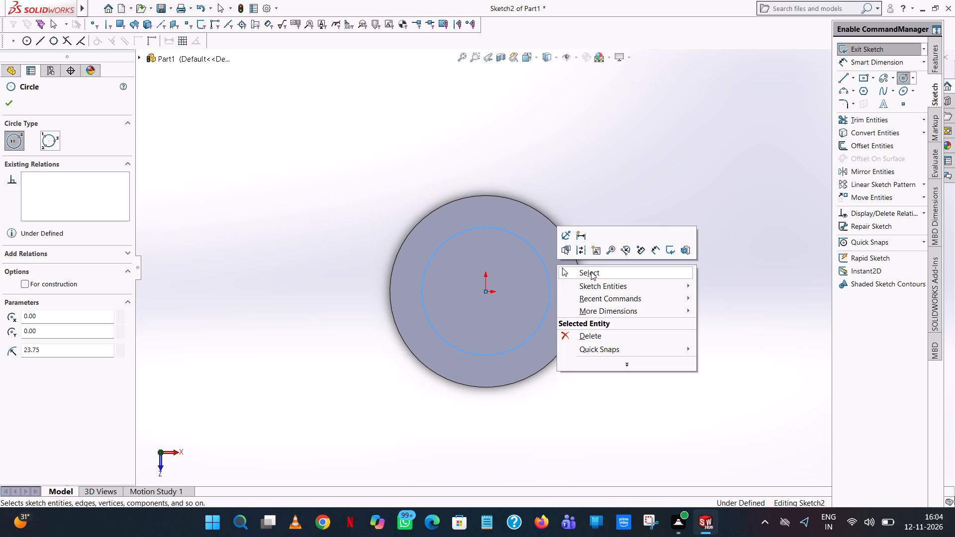
{"action": "left_click", "coordinate": [592, 271]}
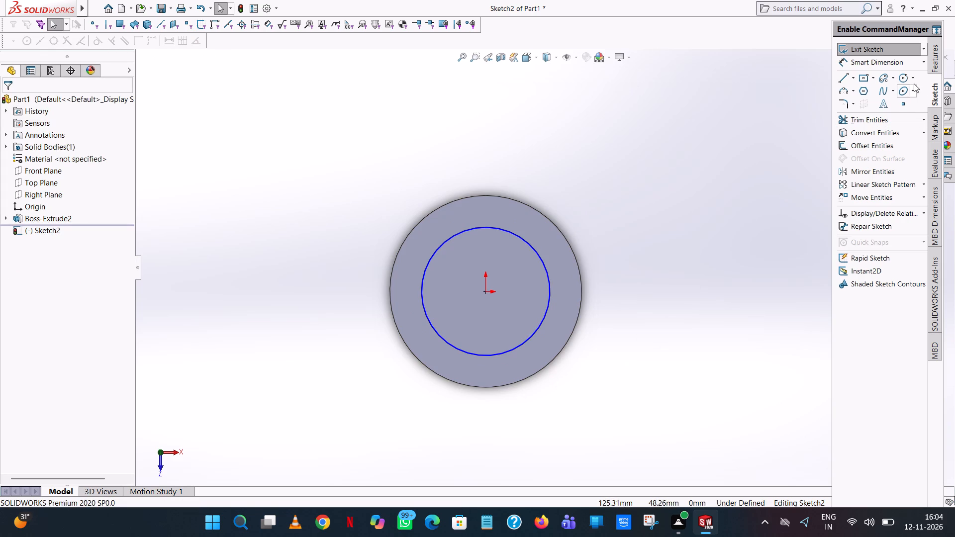
Sketch a second circle centred on the origin with a 35.5 mm radius, matching the disc's outer edge.
{"action": "left_click", "coordinate": [900, 76]}
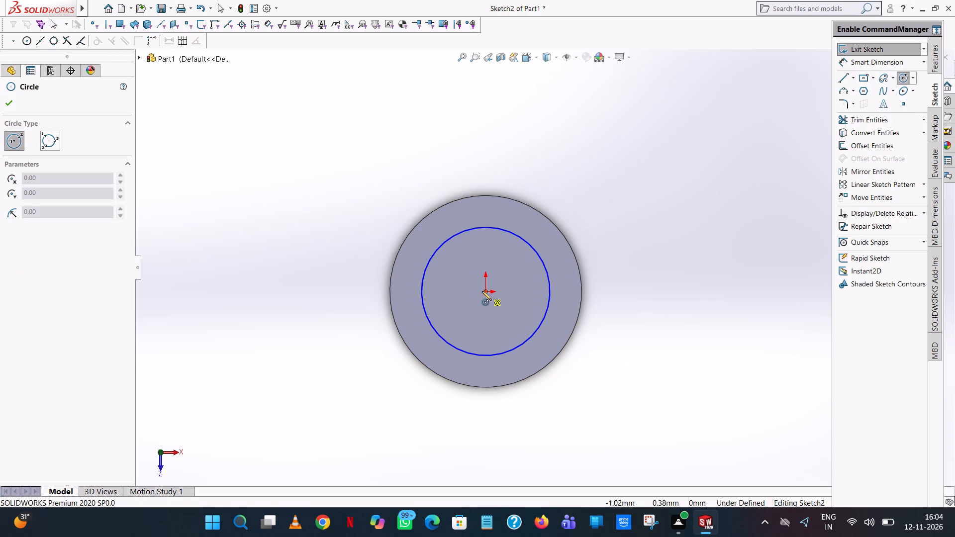
{"action": "left_click", "coordinate": [485, 292]}
{"action": "left_click", "coordinate": [503, 195]}
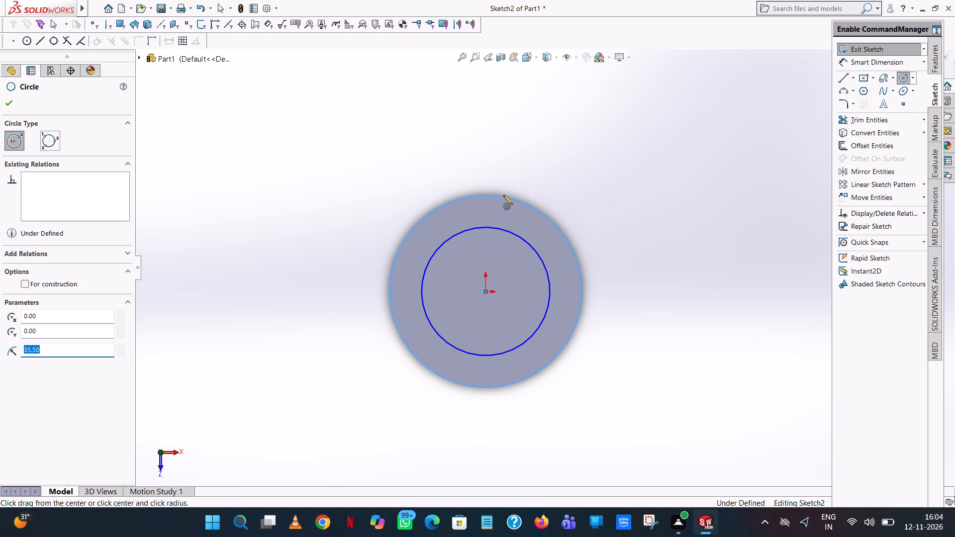
{"action": "right_click", "coordinate": [503, 195]}
{"action": "left_click", "coordinate": [518, 204]}
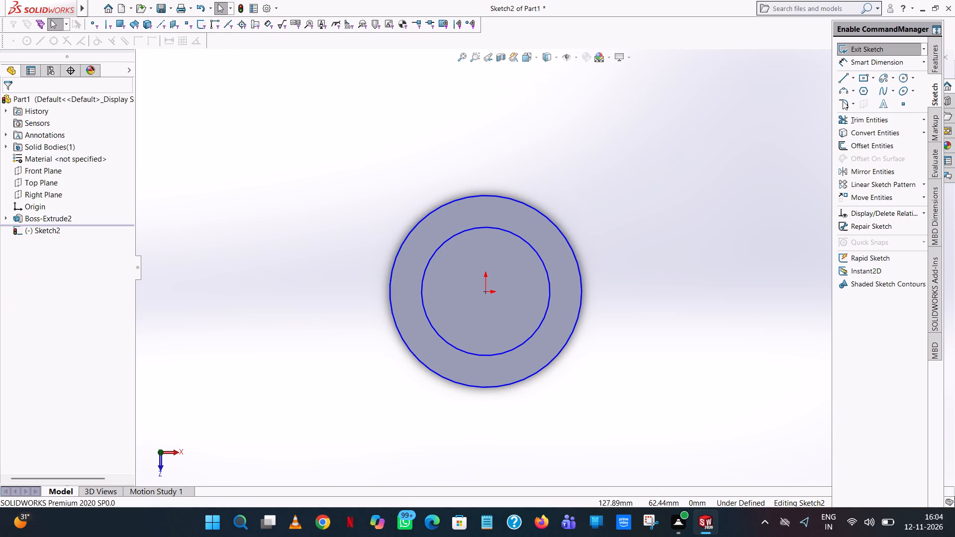
Sketch a vertical line from the origin towards the top of the disc and set its length to 7.5 mm.
{"action": "left_click", "coordinate": [843, 79]}
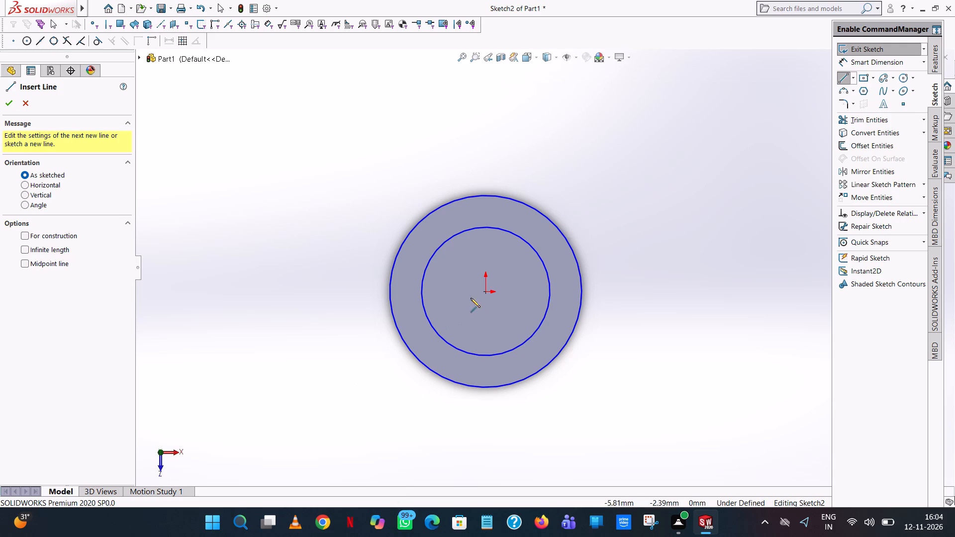
{"action": "left_click", "coordinate": [487, 292]}
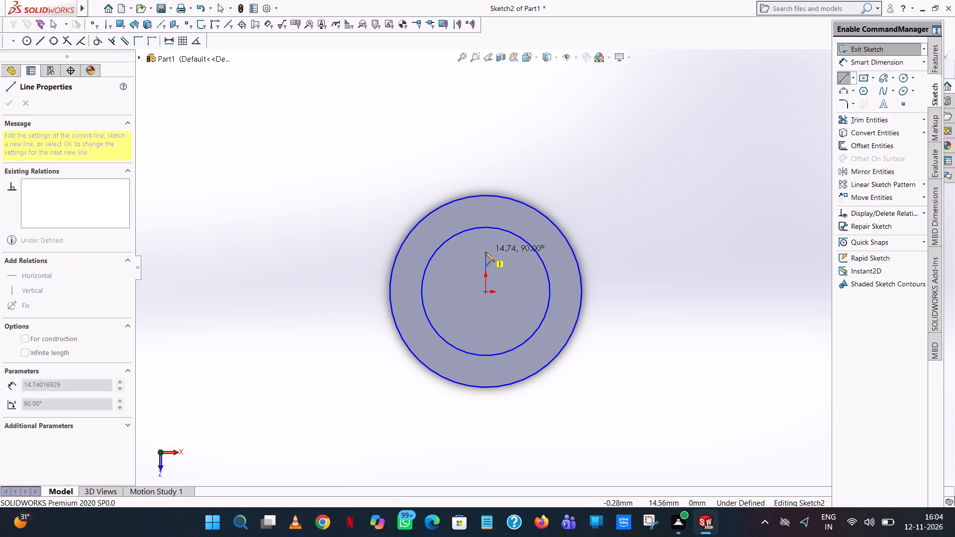
{"action": "left_click", "coordinate": [485, 253]}
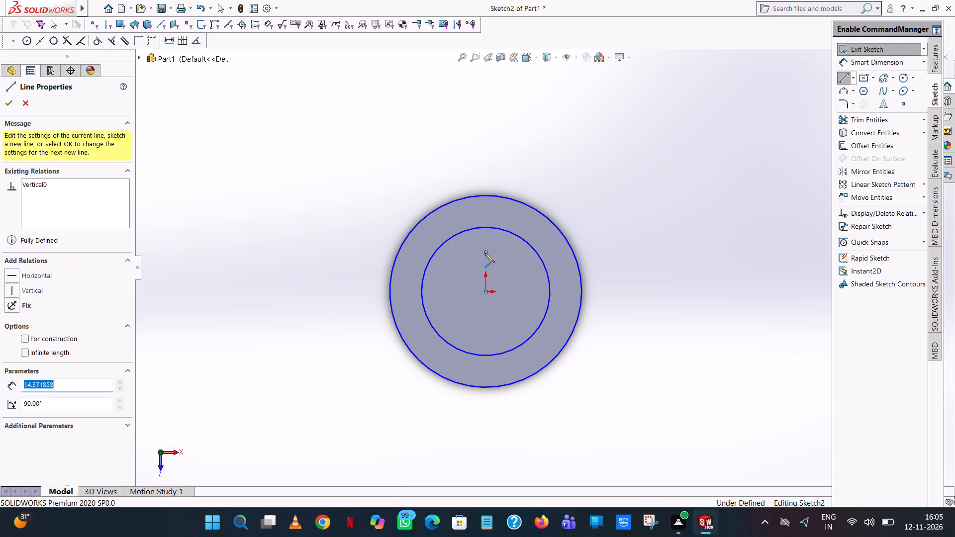
{"action": "right_click", "coordinate": [485, 254]}
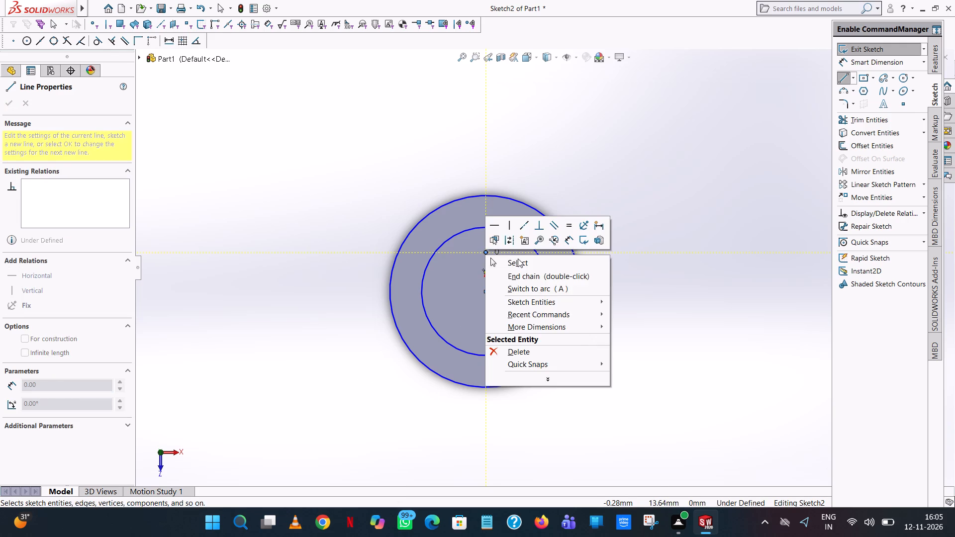
{"action": "left_click", "coordinate": [518, 259]}
{"action": "left_click", "coordinate": [485, 264]}
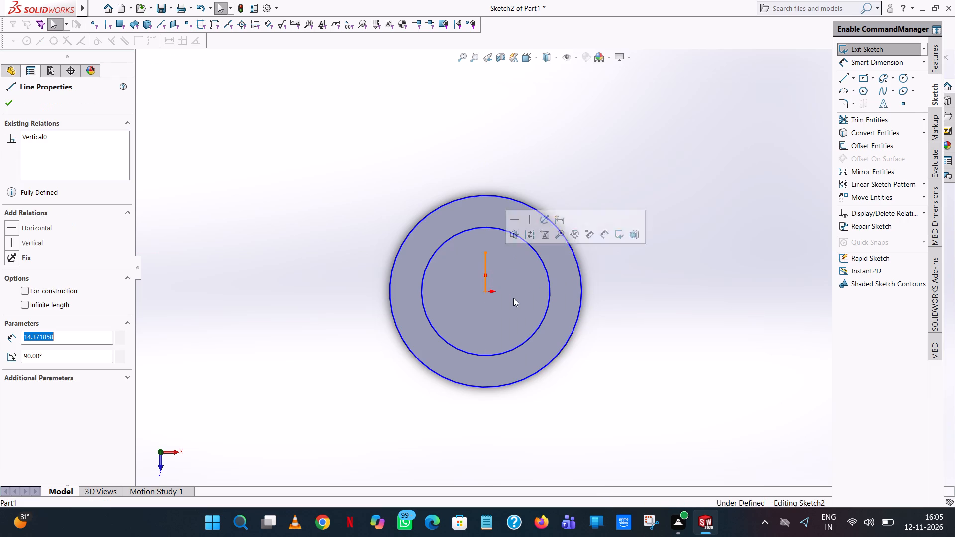
{"action": "type", "text": "7.5"}
{"action": "key", "text": "Return"}
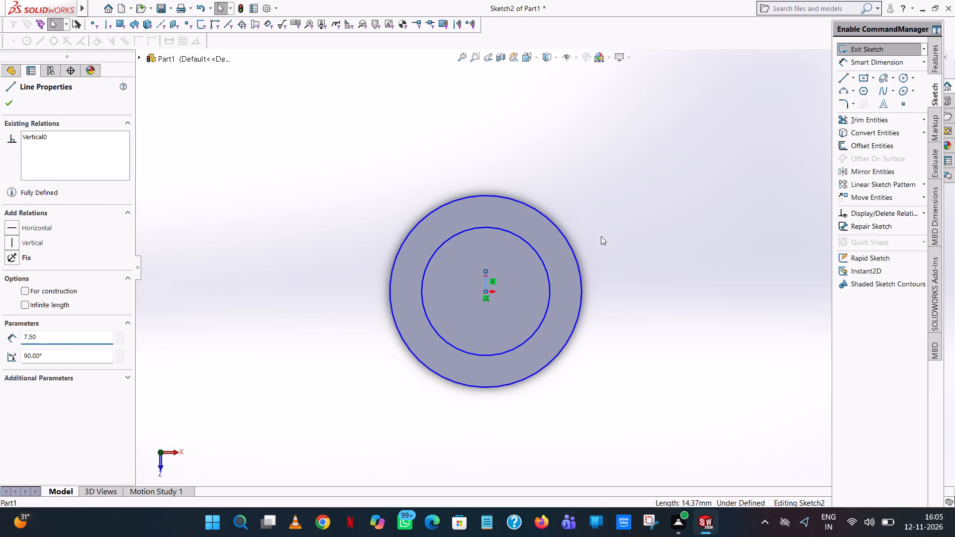
{"action": "left_click", "coordinate": [601, 236]}
Sketch a second vertical line from the origin in the opposite direction and set its length to 7.5 mm.
{"action": "left_click", "coordinate": [840, 81]}
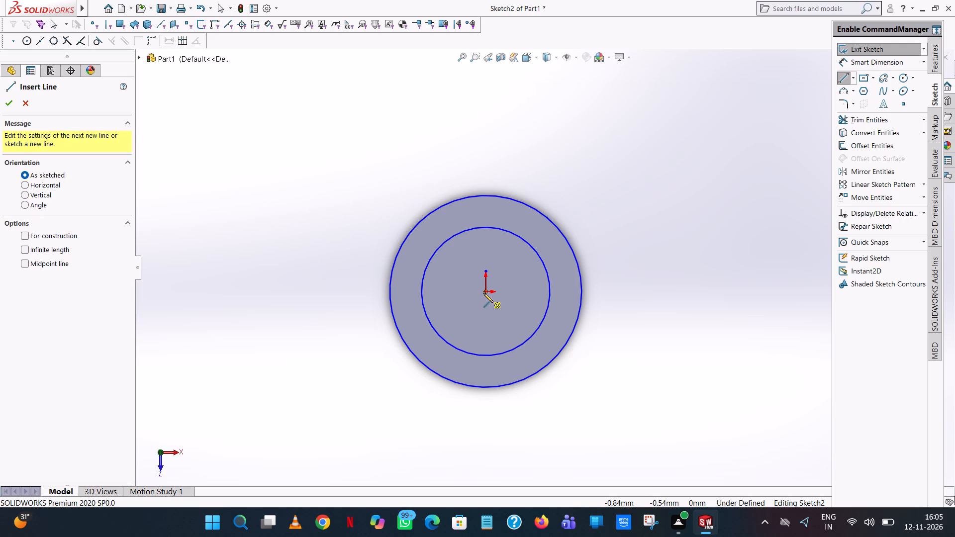
{"action": "left_click", "coordinate": [486, 293]}
{"action": "left_click", "coordinate": [484, 315]}
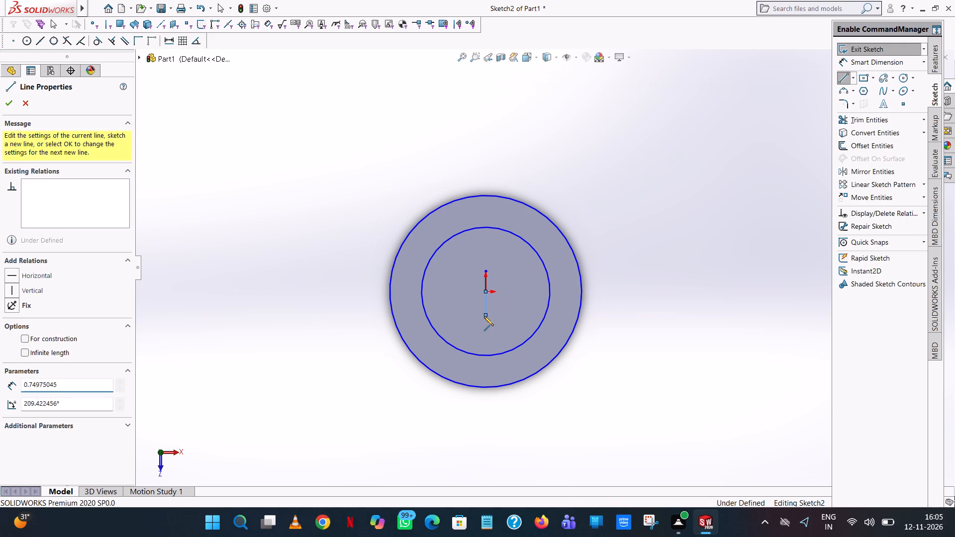
{"action": "right_click", "coordinate": [484, 316]}
{"action": "left_click", "coordinate": [513, 326]}
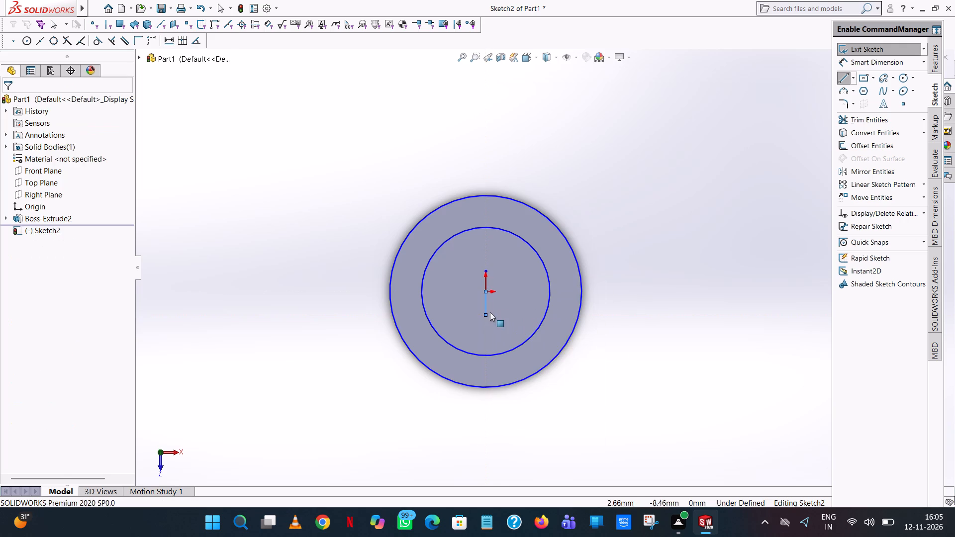
{"action": "left_click", "coordinate": [488, 311]}
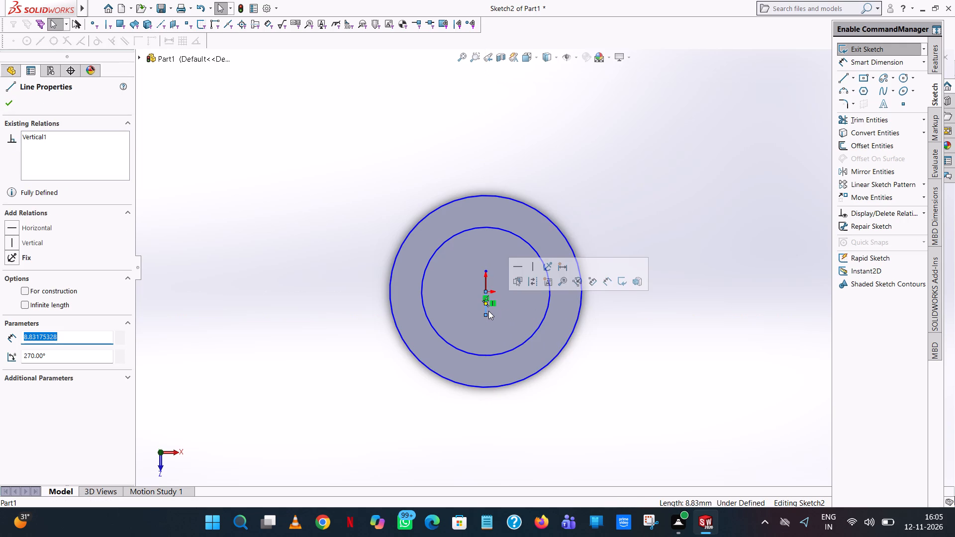
{"action": "type", "text": "7.5"}
{"action": "key", "text": "Return"}
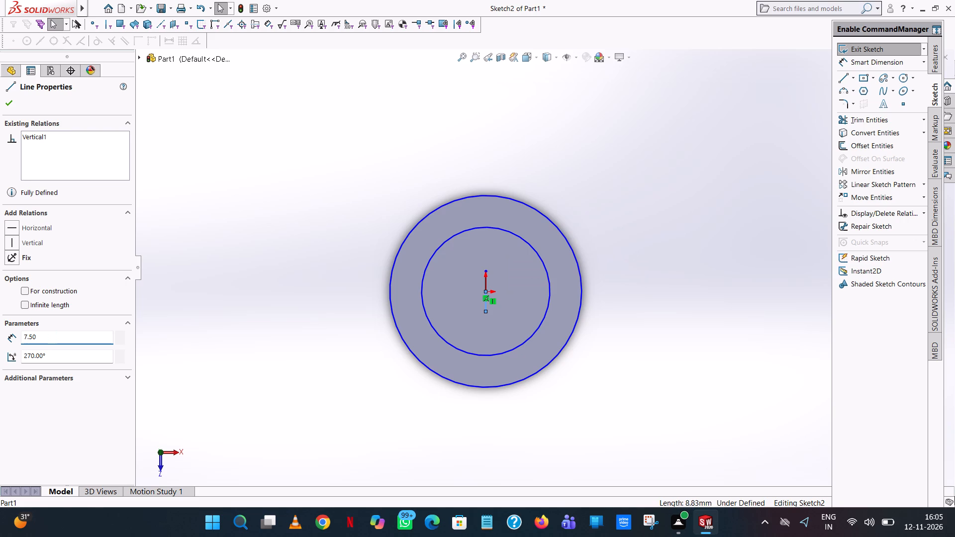
{"action": "left_click", "coordinate": [687, 218]}
Sketch a closed 15 mm high, about 89 mm long horizontal rectangle through both vertical line ends, extending past the disc on both sides.
{"action": "left_click", "coordinate": [842, 79]}
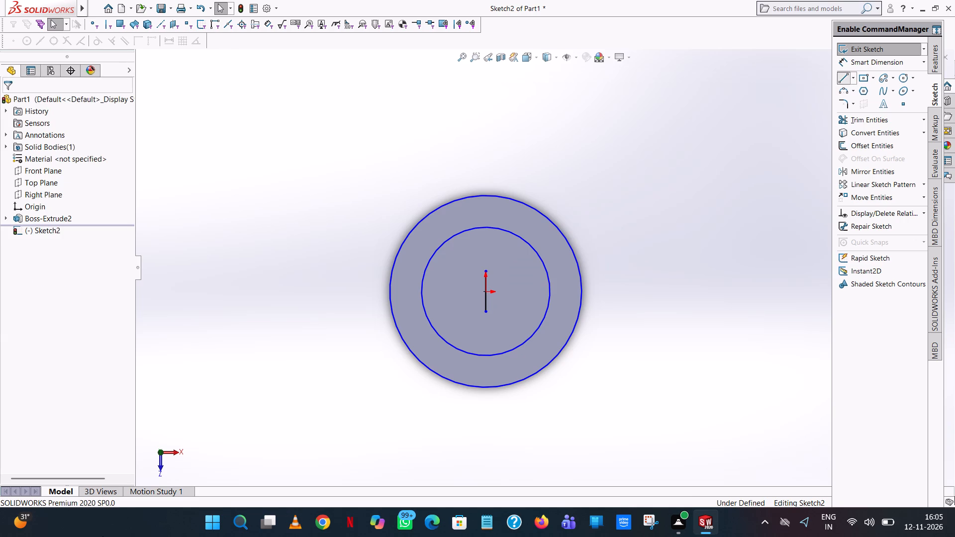
{"action": "left_click", "coordinate": [484, 311]}
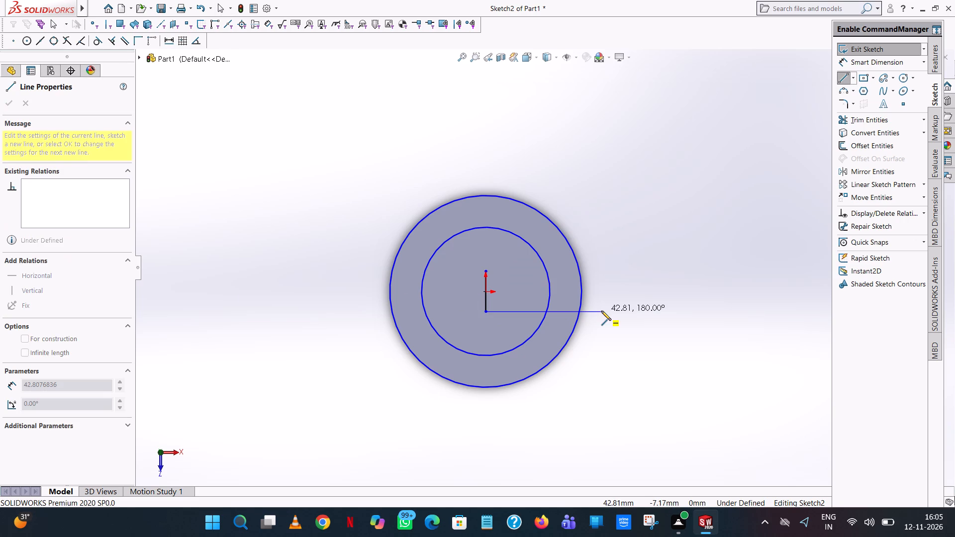
{"action": "left_click", "coordinate": [601, 311]}
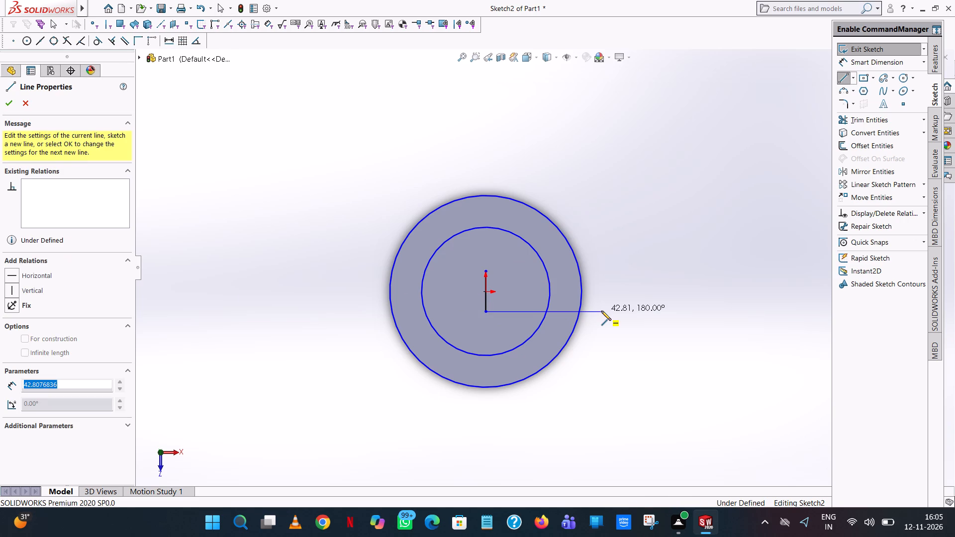
{"action": "left_click", "coordinate": [600, 253]}
{"action": "type", "text": "15"}
{"action": "key", "text": "Return"}
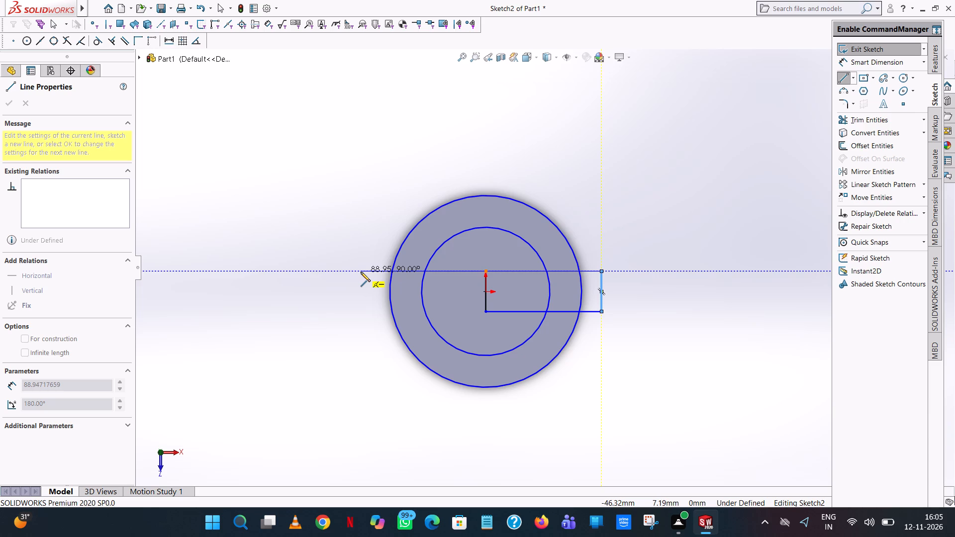
{"action": "left_click", "coordinate": [361, 272]}
{"action": "left_click", "coordinate": [360, 313]}
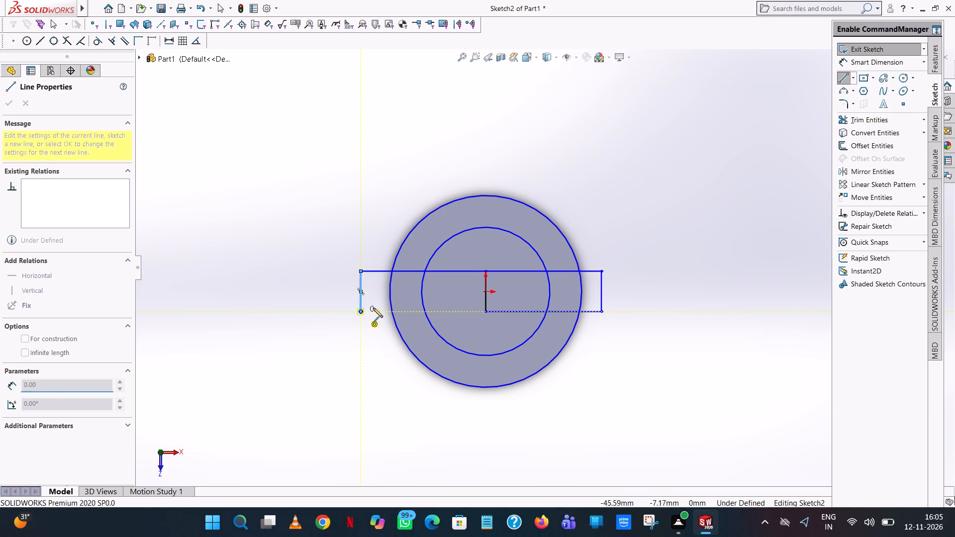
{"action": "left_click", "coordinate": [485, 312]}
{"action": "right_click", "coordinate": [486, 312]}
{"action": "left_click", "coordinate": [522, 318]}
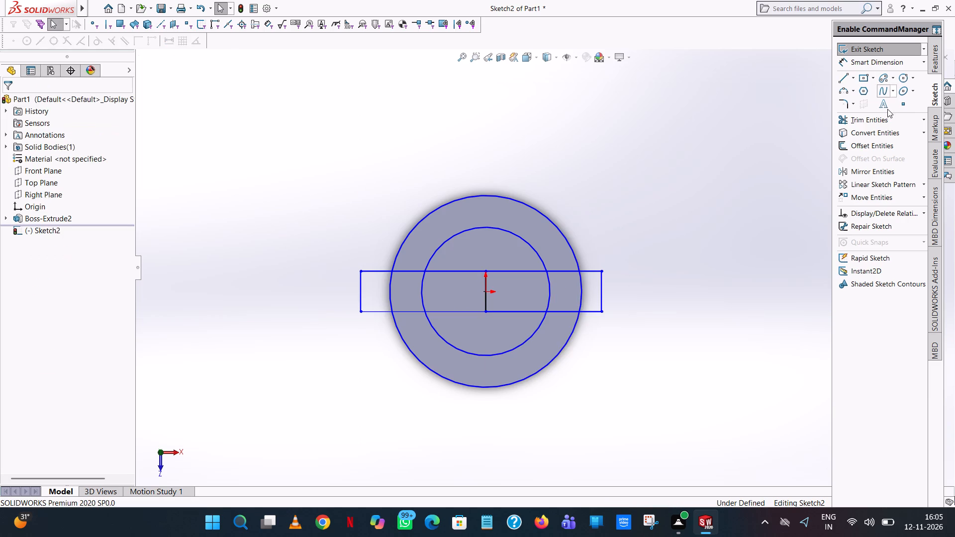
Trim away the two centre lines, the outer circle's arcs above and below the rectangle, and the rectangle's overhang on the +X side.
{"action": "left_click", "coordinate": [886, 116]}
{"action": "left_click", "coordinate": [483, 289]}
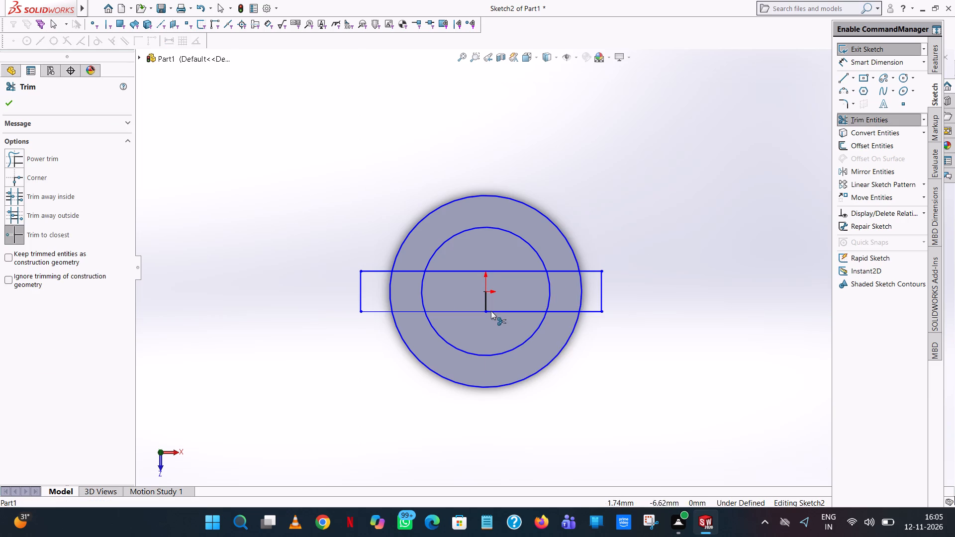
{"action": "left_click", "coordinate": [484, 301]}
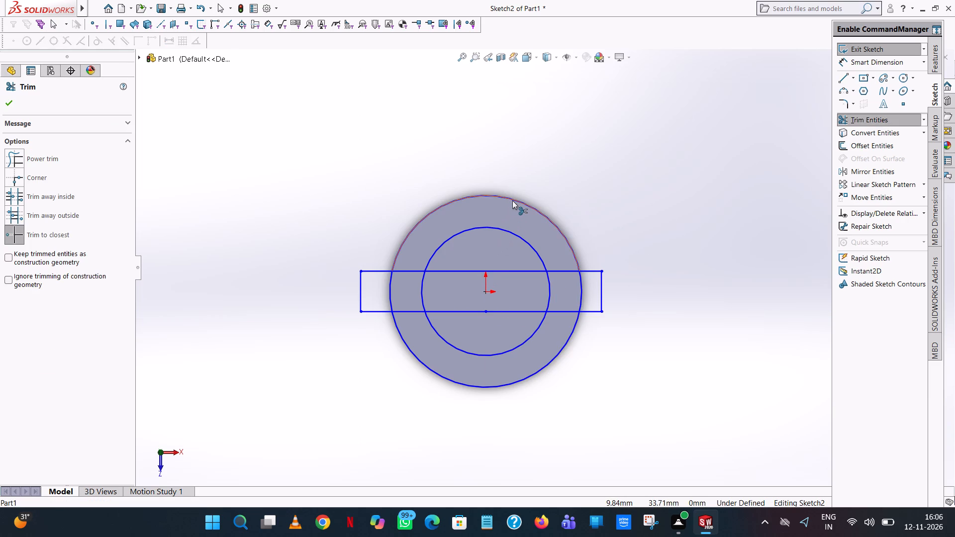
{"action": "left_click", "coordinate": [512, 199]}
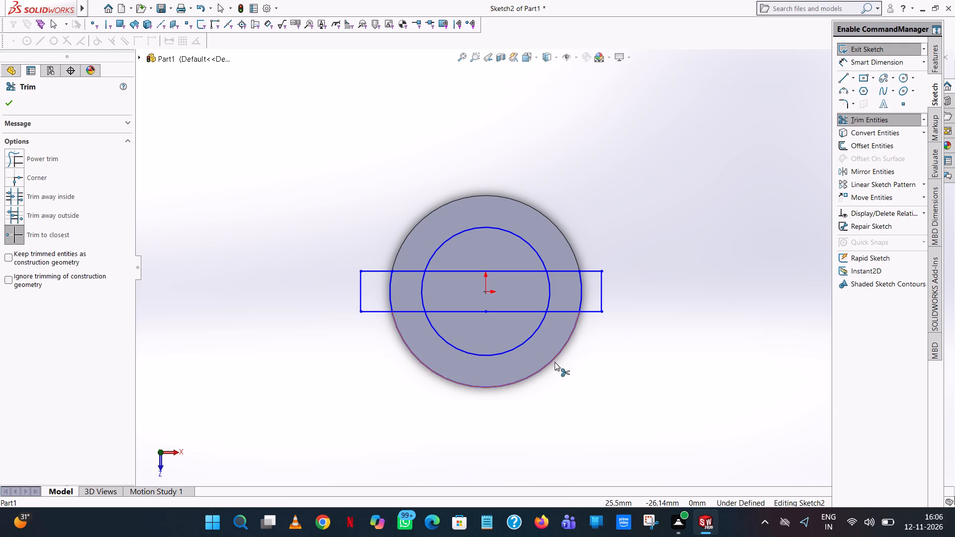
{"action": "left_click", "coordinate": [555, 360]}
{"action": "left_click", "coordinate": [600, 283]}
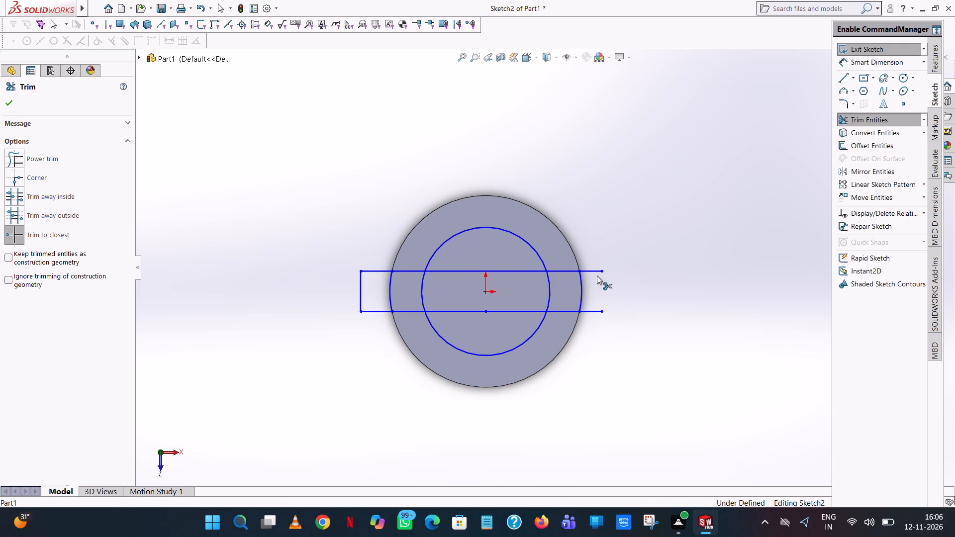
{"action": "left_click", "coordinate": [593, 269]}
{"action": "left_click", "coordinate": [599, 311]}
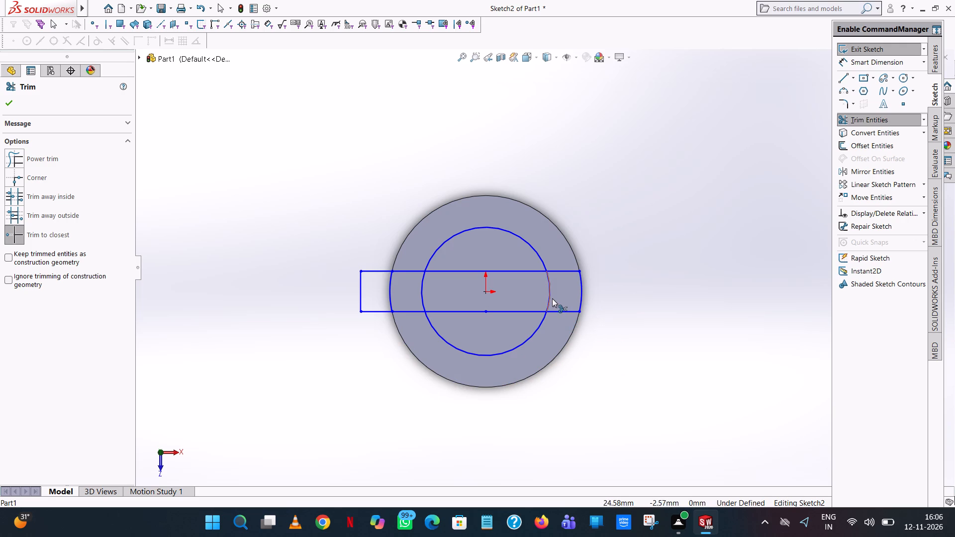
Trim the inner circle's arcs within the band, the band lines inside that circle, and the remaining overhang on the -X side.
{"action": "left_click", "coordinate": [552, 297]}
{"action": "left_click", "coordinate": [423, 294]}
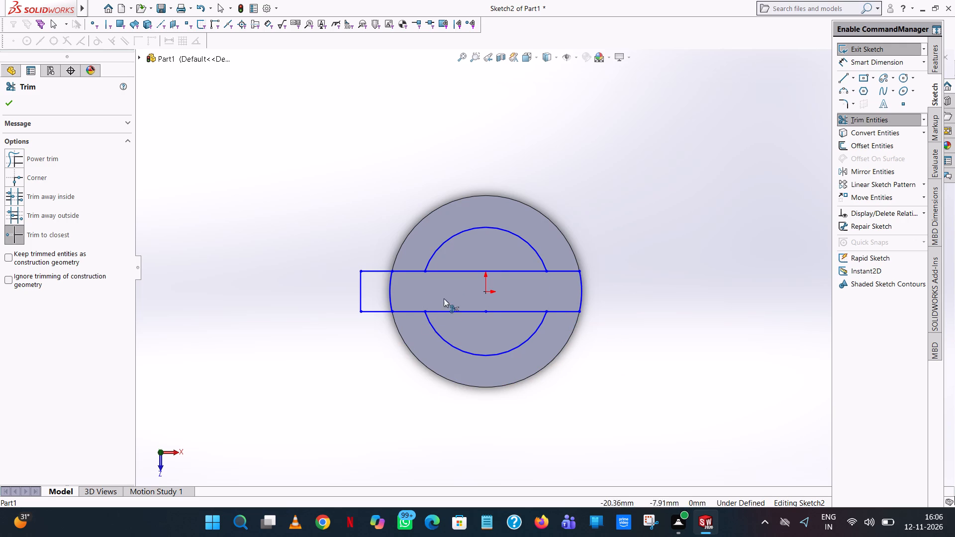
{"action": "left_click", "coordinate": [499, 271]}
{"action": "left_click", "coordinate": [503, 312]}
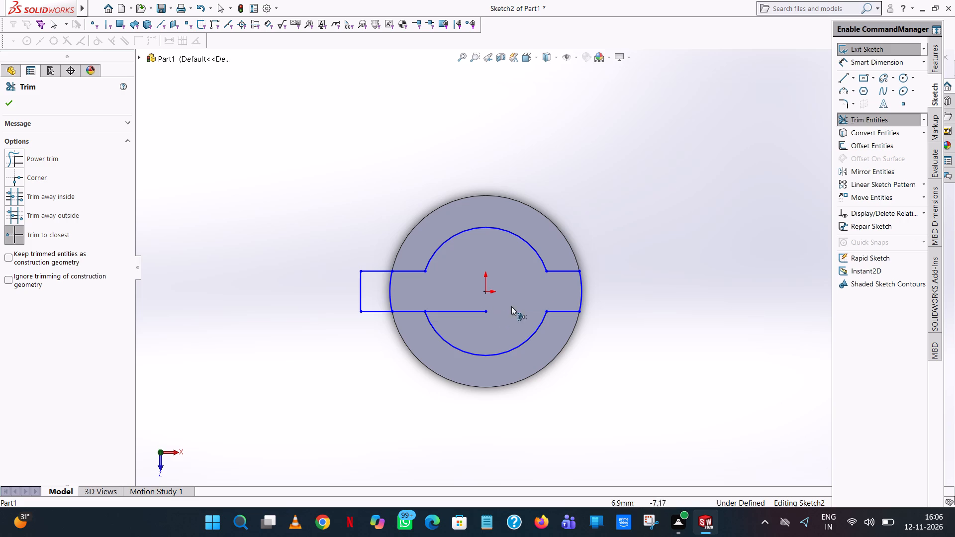
{"action": "left_click", "coordinate": [478, 309]}
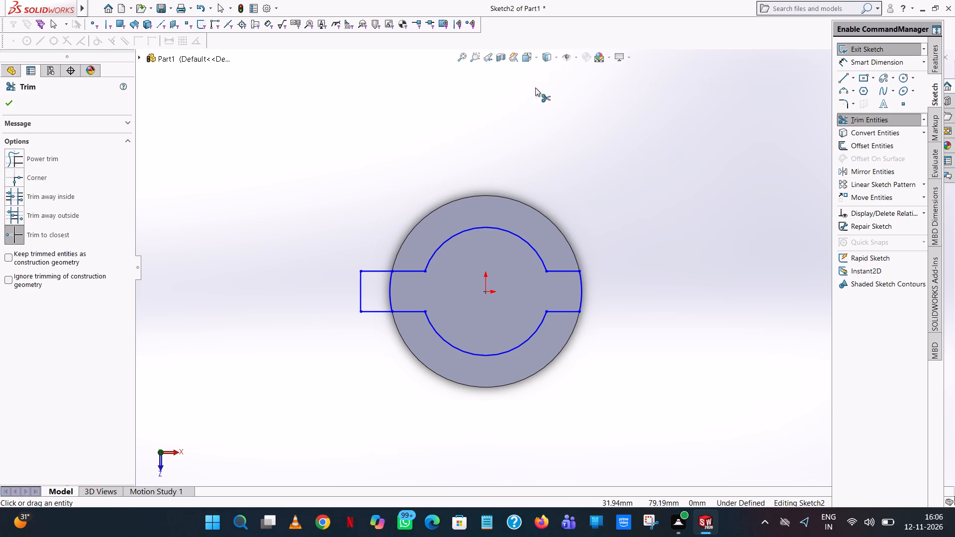
{"action": "left_click", "coordinate": [365, 297]}
{"action": "left_click", "coordinate": [362, 291]}
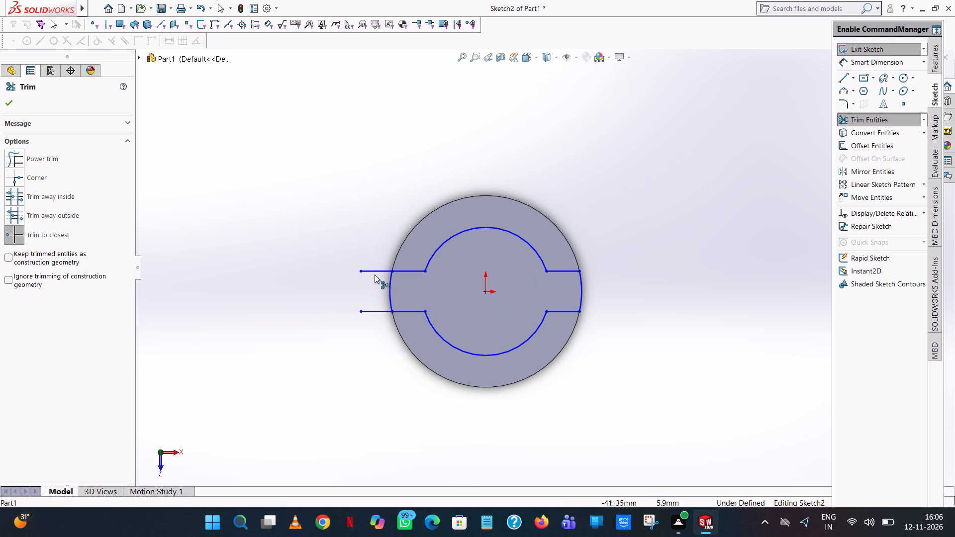
{"action": "left_click", "coordinate": [375, 272]}
{"action": "left_click", "coordinate": [377, 311]}
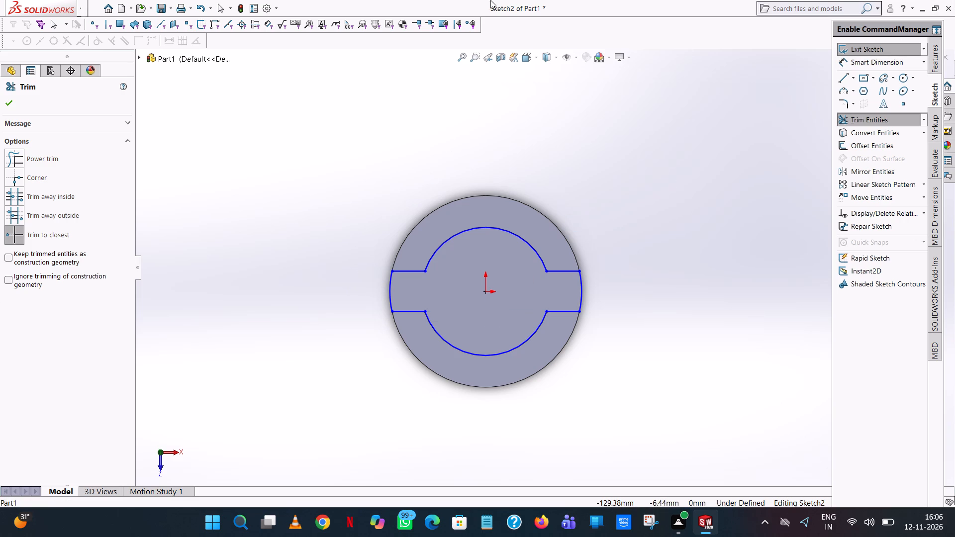
Add radius dimensions to the outer arc on the +X side and to the upper inner arc.
{"action": "left_click", "coordinate": [874, 60]}
{"action": "left_click", "coordinate": [579, 283]}
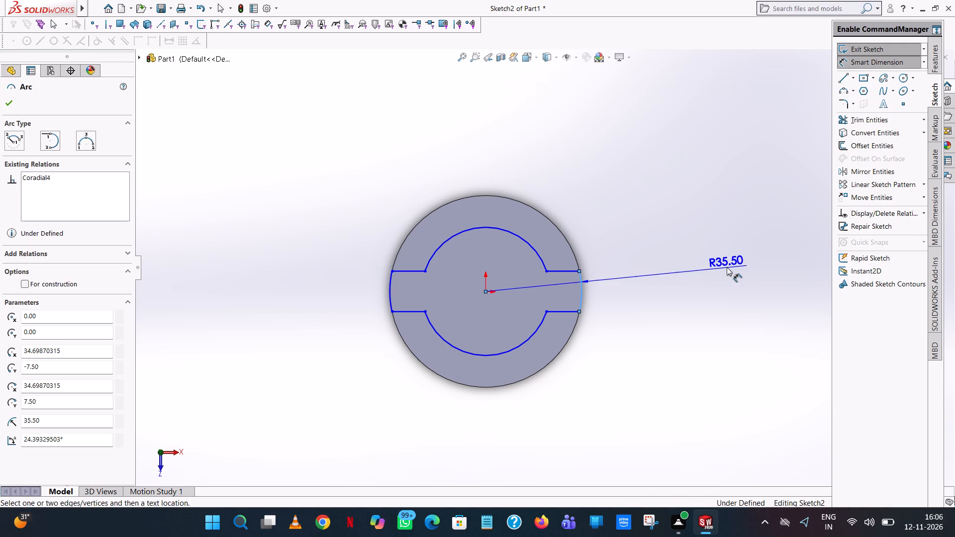
{"action": "left_click", "coordinate": [727, 267]}
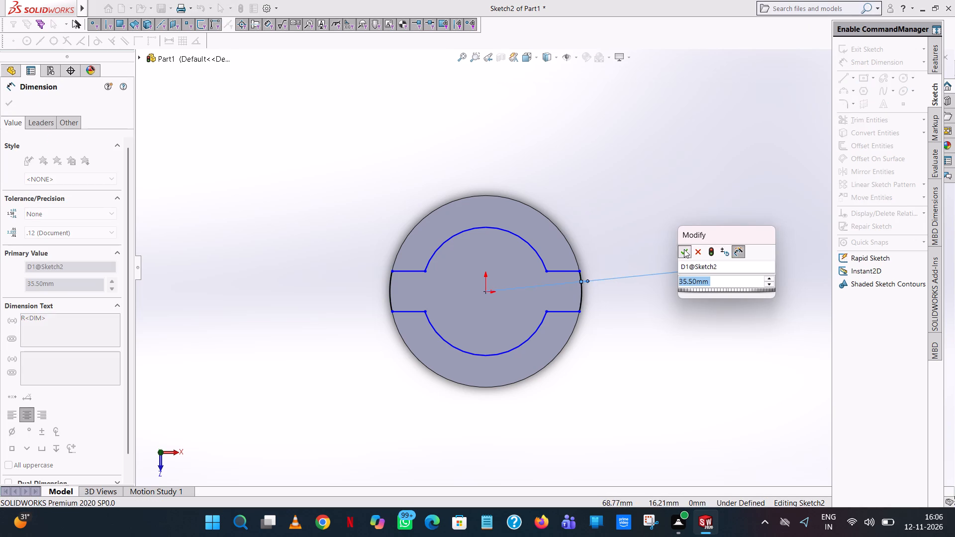
{"action": "left_click", "coordinate": [684, 249]}
{"action": "left_click", "coordinate": [632, 165]}
{"action": "left_click", "coordinate": [476, 227]}
{"action": "left_click", "coordinate": [509, 97]}
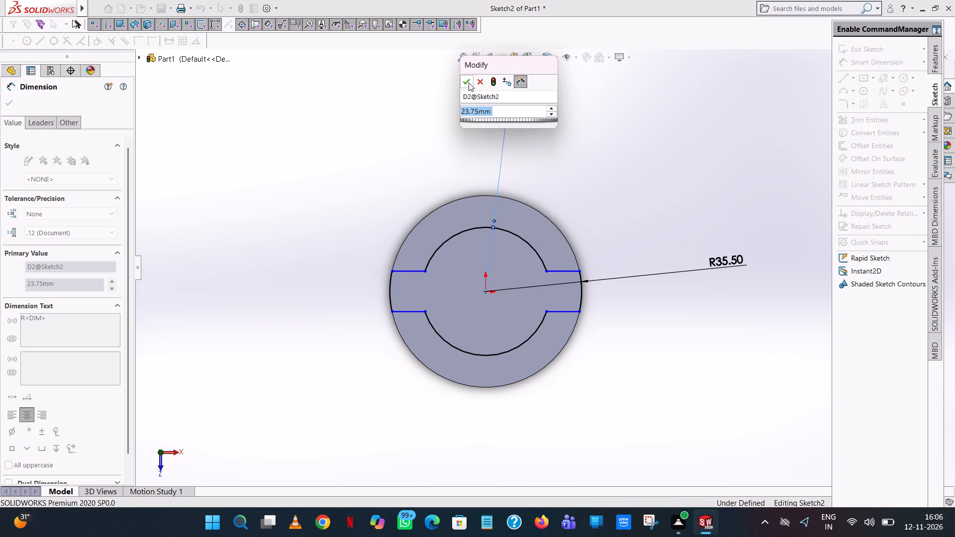
{"action": "left_click", "coordinate": [468, 82]}
{"action": "left_click", "coordinate": [649, 133]}
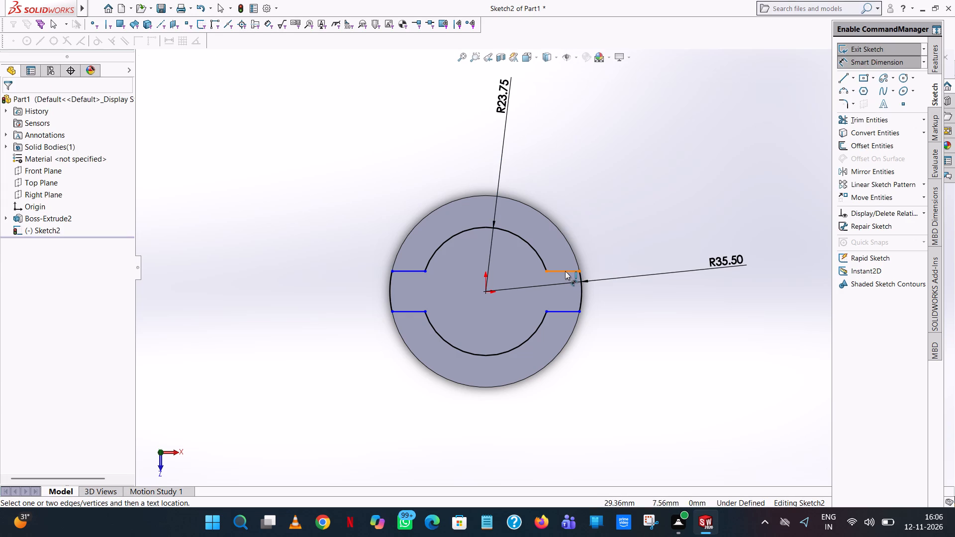
Add length dimensions to the upper and lower rib lines on the +X side and the lower rib line on the -X side.
{"action": "left_click", "coordinate": [565, 271]}
{"action": "left_click", "coordinate": [555, 185]}
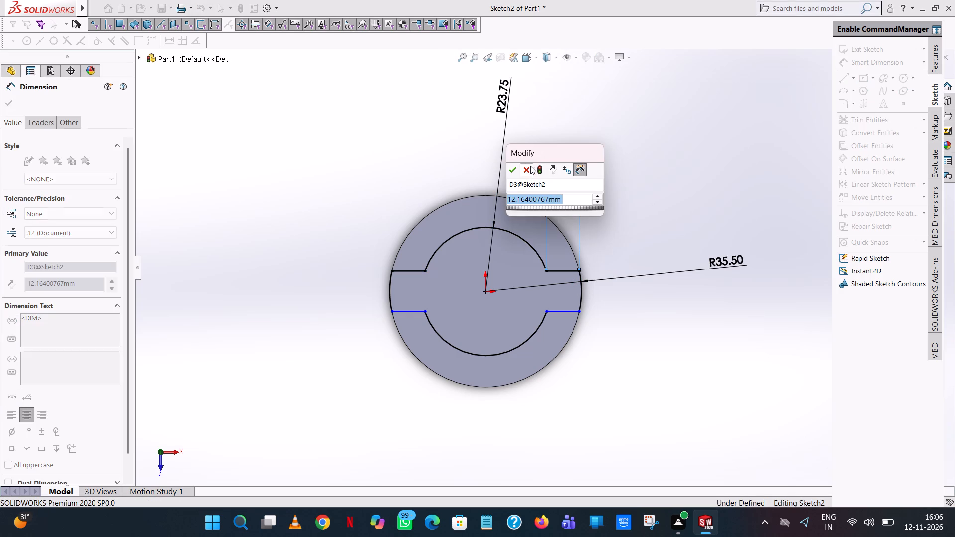
{"action": "left_click", "coordinate": [513, 166]}
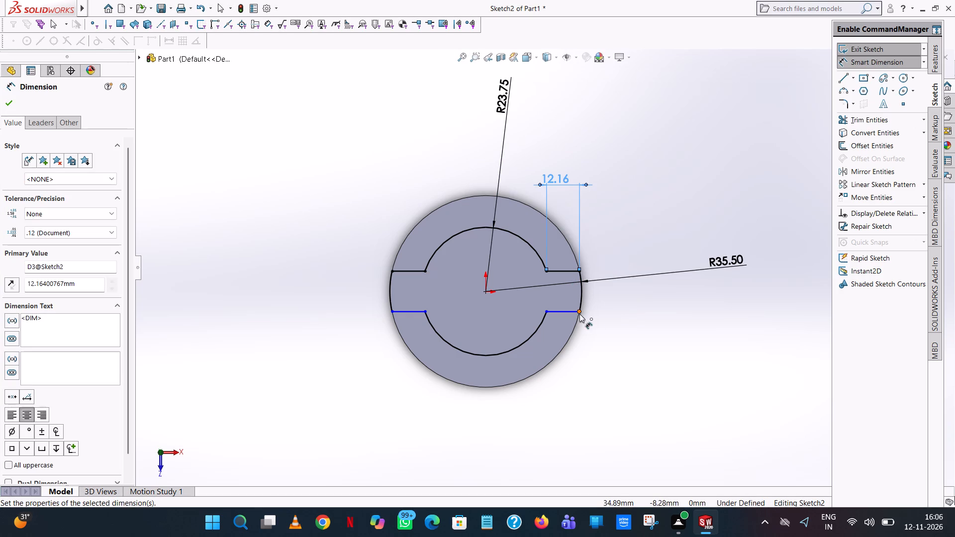
{"action": "left_click", "coordinate": [568, 314]}
{"action": "left_click", "coordinate": [577, 383]}
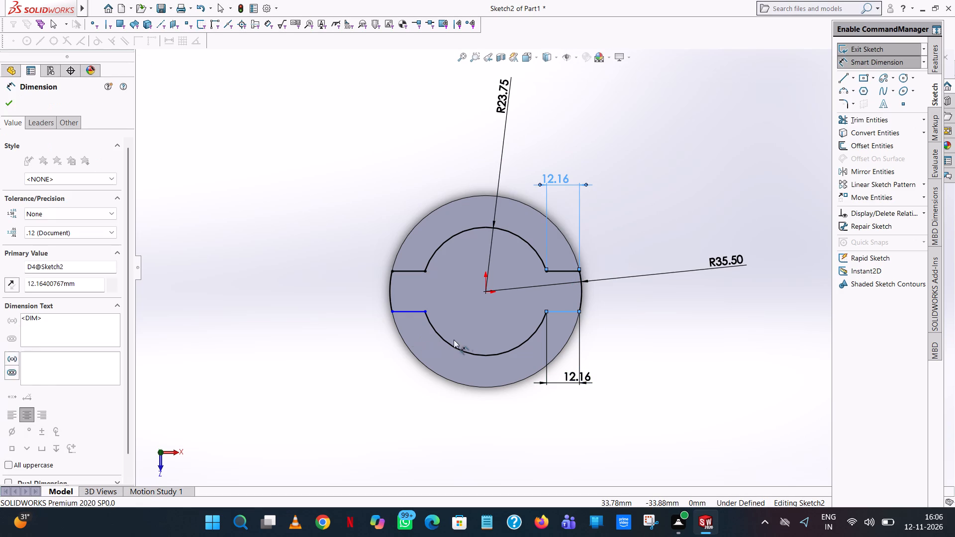
{"action": "left_click", "coordinate": [536, 363]}
{"action": "left_click", "coordinate": [317, 397]}
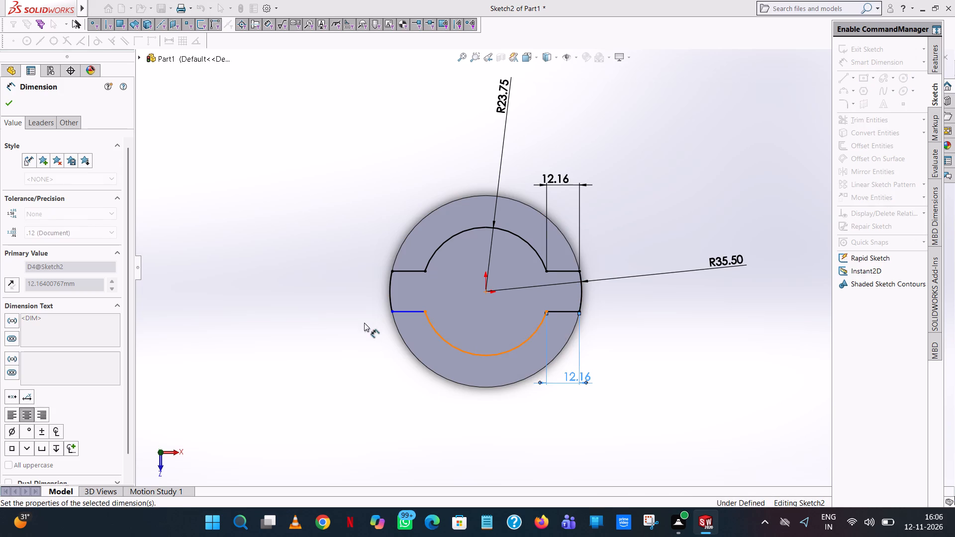
{"action": "left_click", "coordinate": [408, 309]}
{"action": "left_click", "coordinate": [394, 406]}
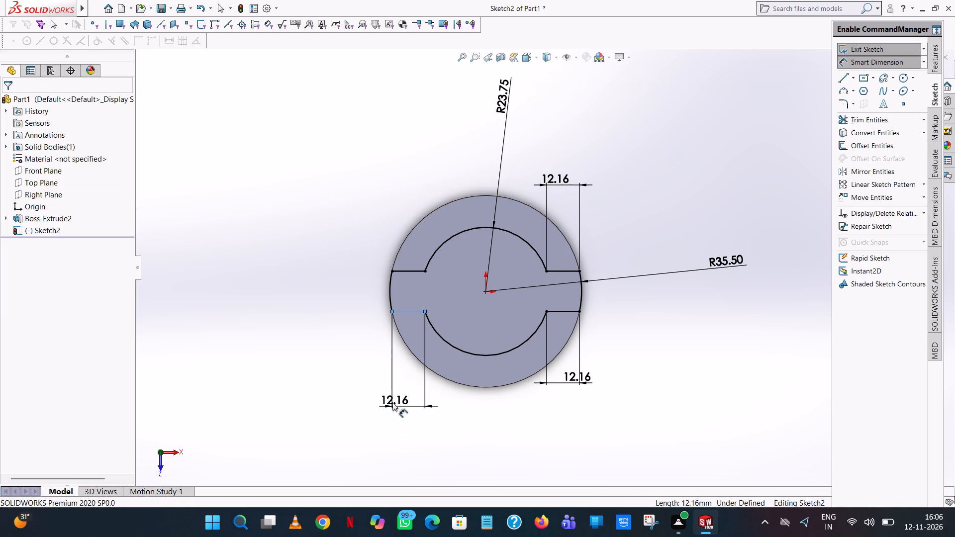
{"action": "left_click", "coordinate": [349, 396]}
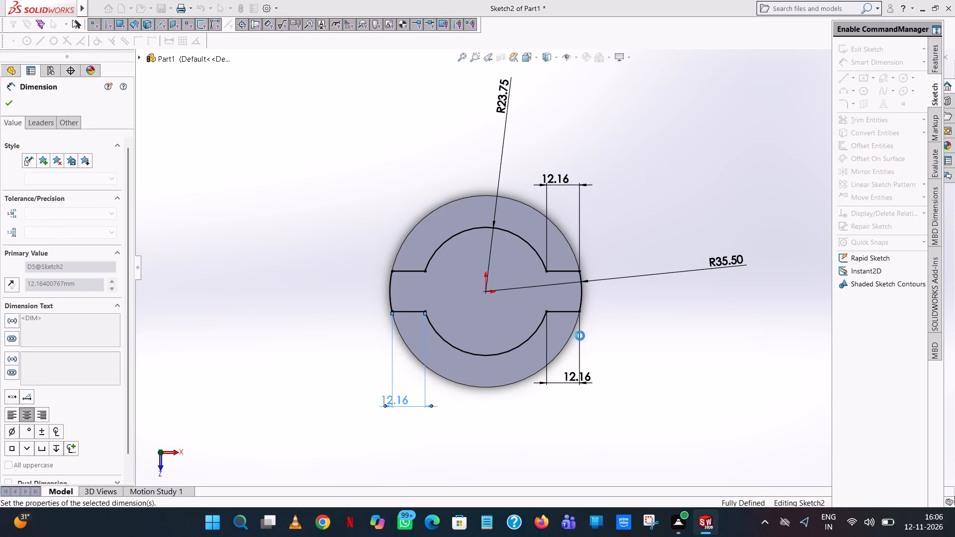
{"action": "left_click", "coordinate": [613, 327]}
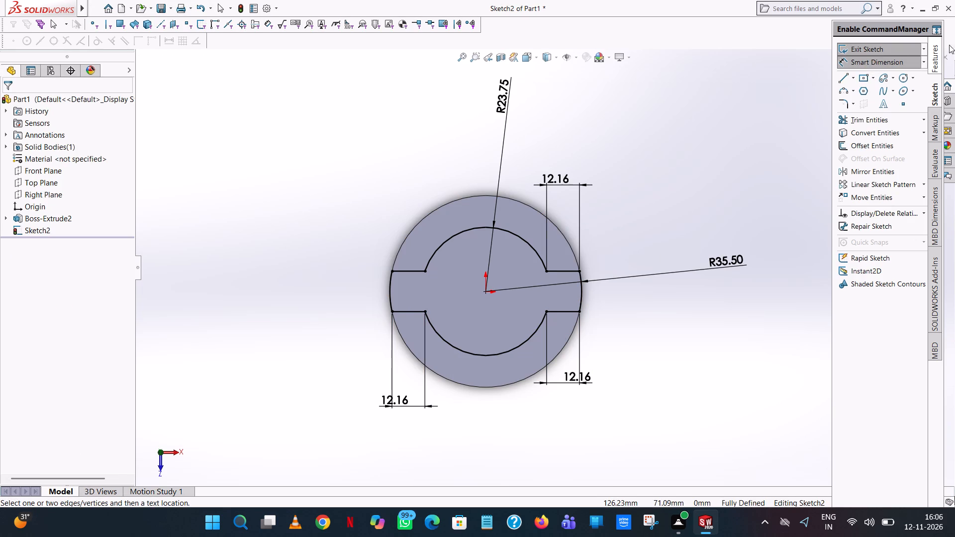
Extrude the ribbed boss profile as a blind boss 11.5 mm deep (20.5-9), merged with the disc.
{"action": "left_click", "coordinate": [932, 63]}
{"action": "left_click", "coordinate": [911, 50]}
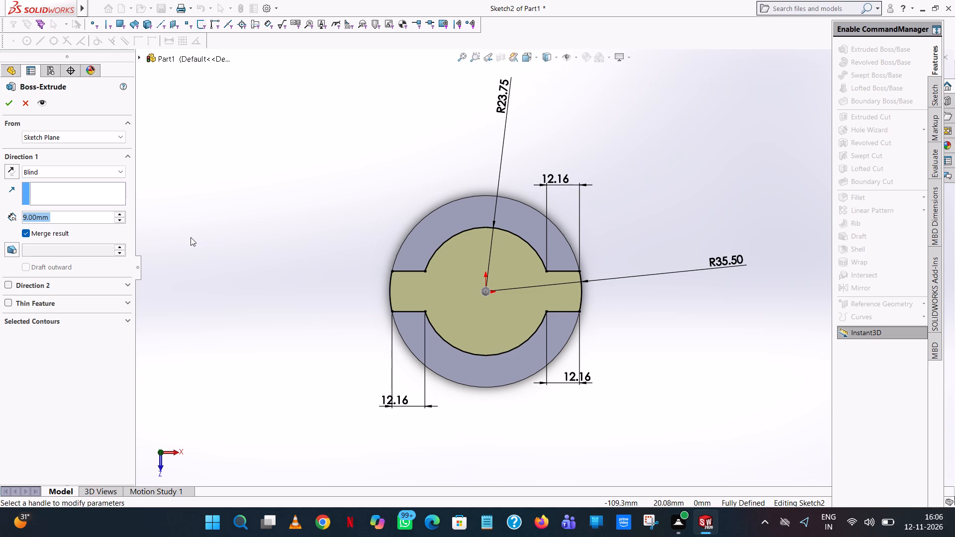
{"action": "middle_click_drag", "start_coordinate": [262, 280], "coordinate": [244, 103]}
{"action": "scroll", "coordinate": [244, 166], "scroll_direction": "up", "scroll_amount": 1}
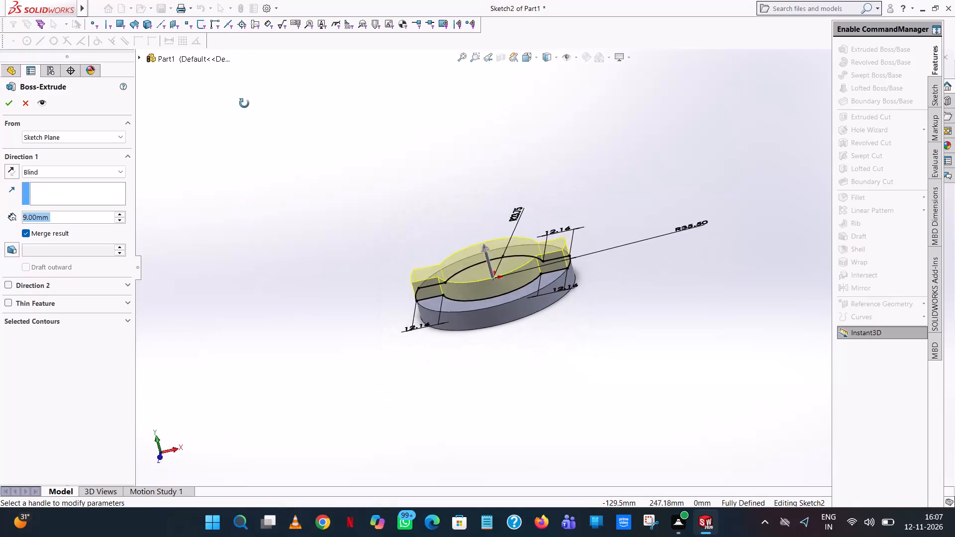
{"action": "middle_click_drag", "start_coordinate": [244, 103], "coordinate": [255, 109]}
{"action": "double_click", "coordinate": [61, 214]}
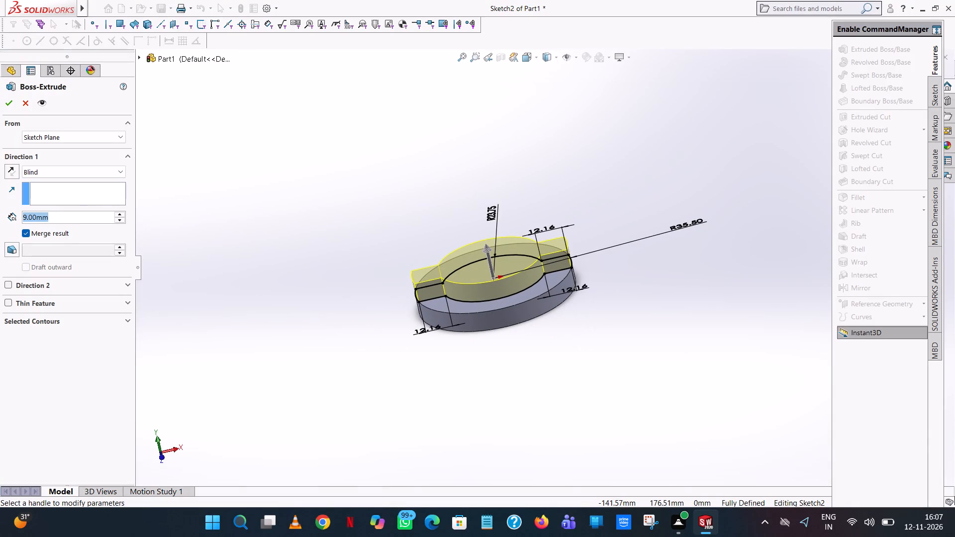
{"action": "type", "text": "20.5"}
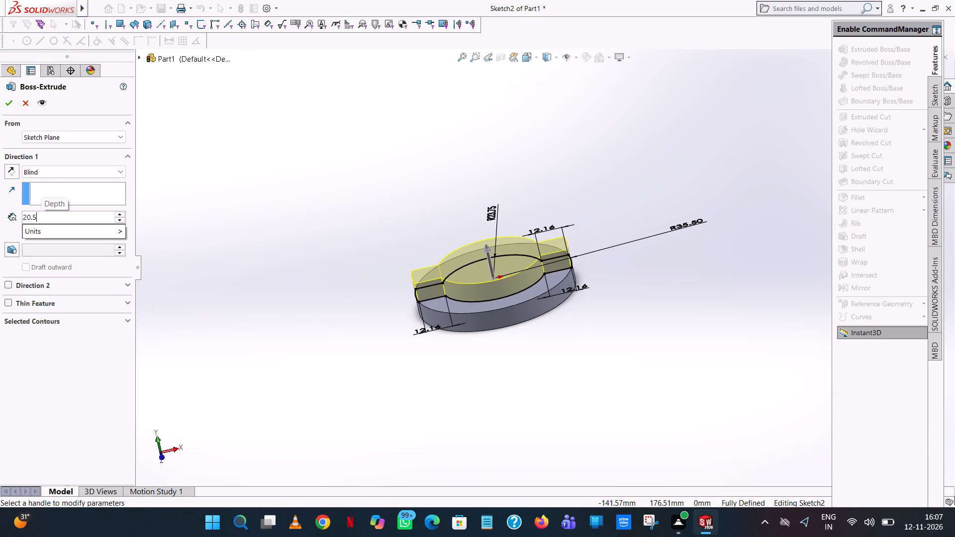
{"action": "key", "text": "asterisk"}
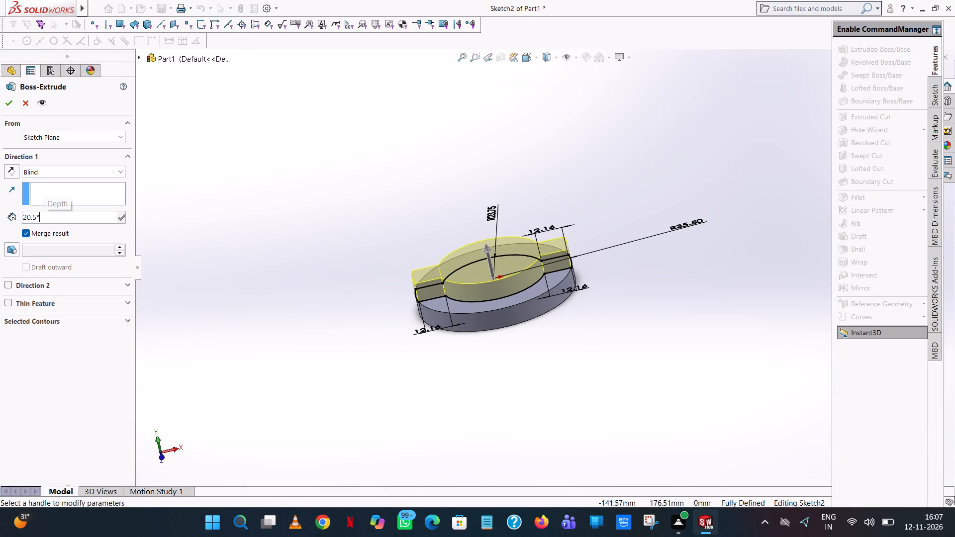
{"action": "key", "text": "BackSpace"}
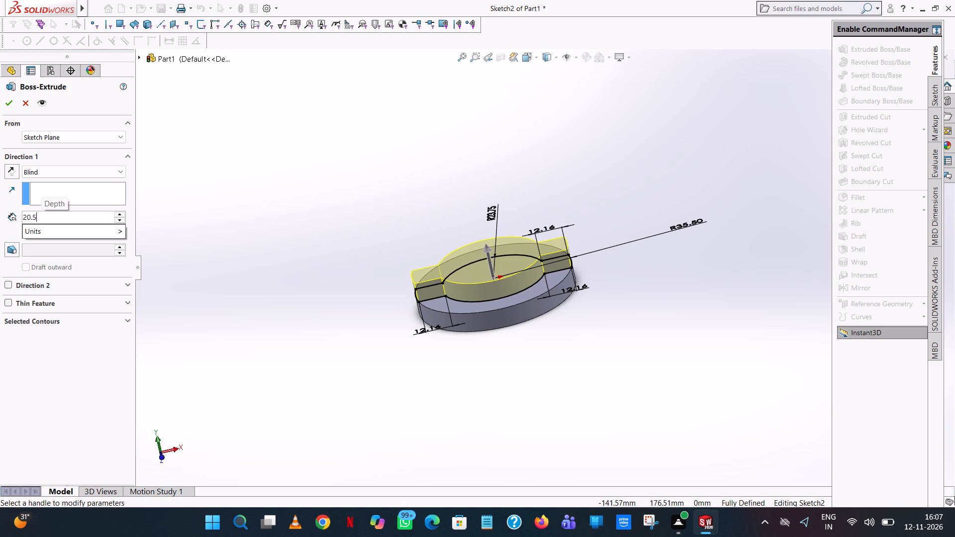
{"action": "key", "text": "minus"}
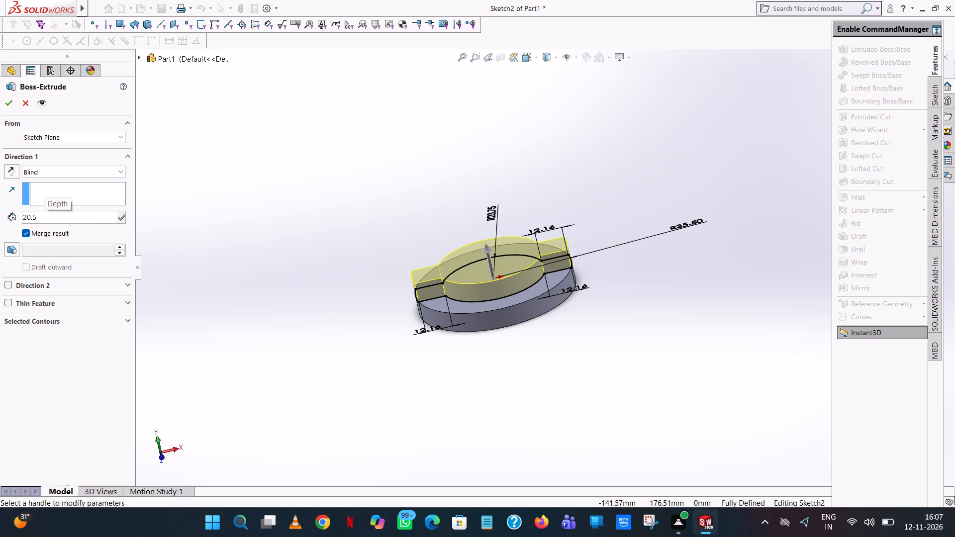
{"action": "key", "text": "9"}
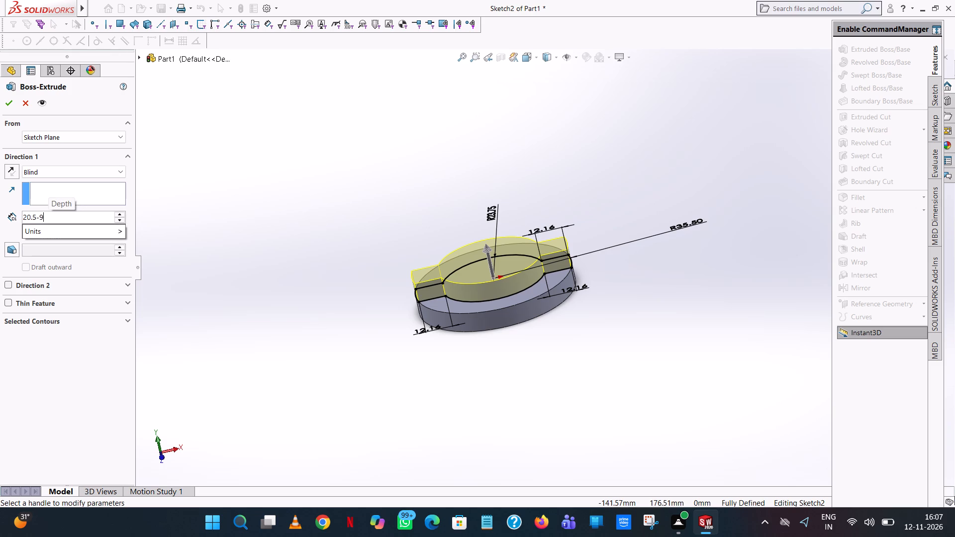
{"action": "key", "text": "Return"}
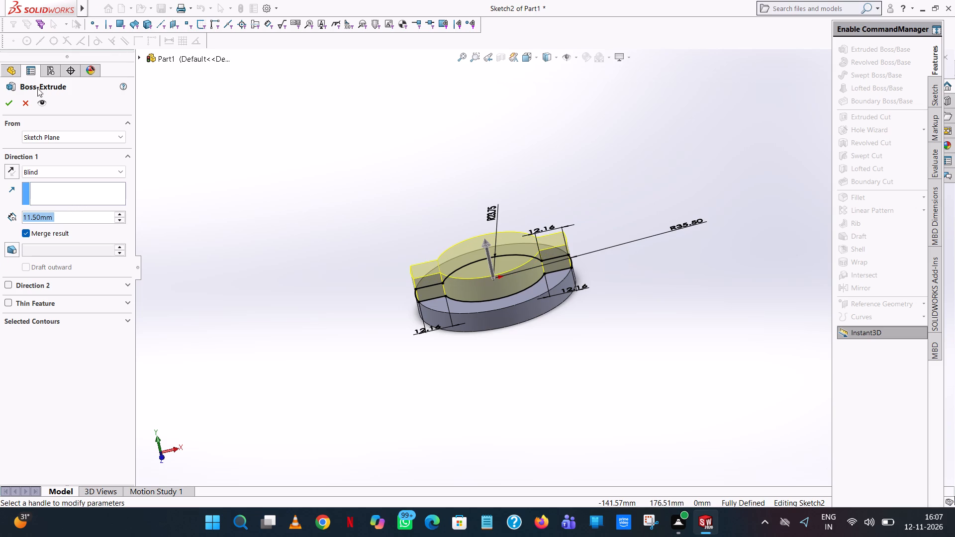
{"action": "left_click", "coordinate": [4, 103]}
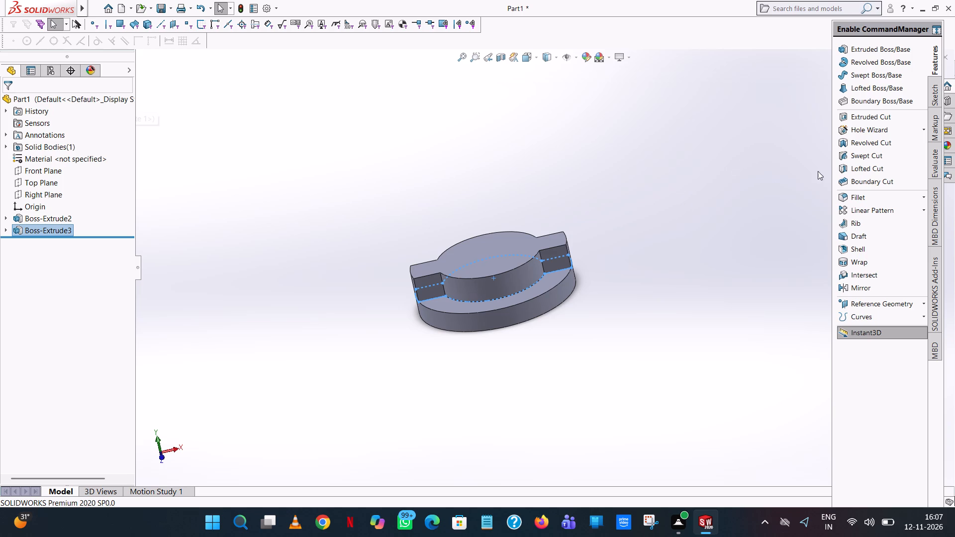
Start an Extruded Boss/Base sketch on the flat top face of the ribbed boss.
{"action": "left_click", "coordinate": [538, 177]}
{"action": "middle_click_drag", "start_coordinate": [476, 213], "coordinate": [588, 307]}
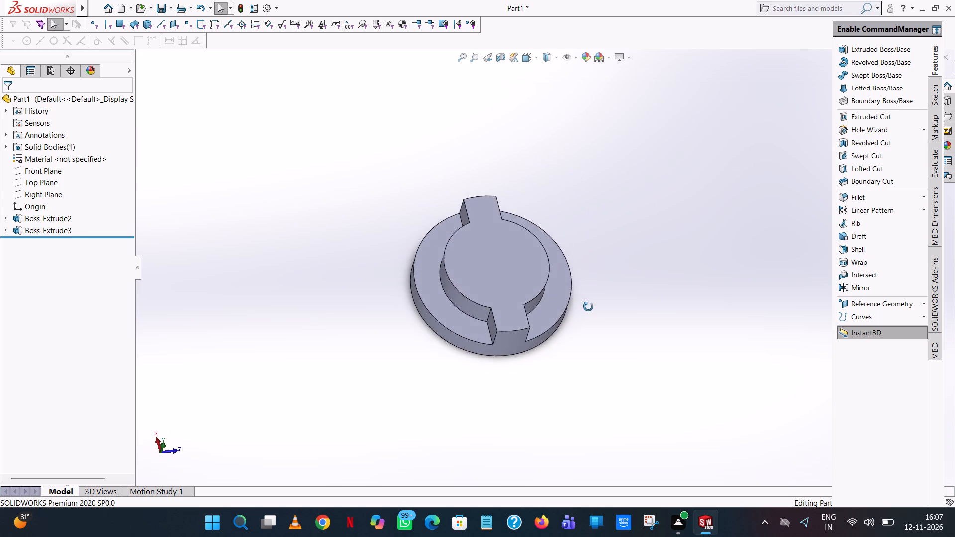
{"action": "middle_click_drag", "start_coordinate": [588, 307], "coordinate": [587, 367]}
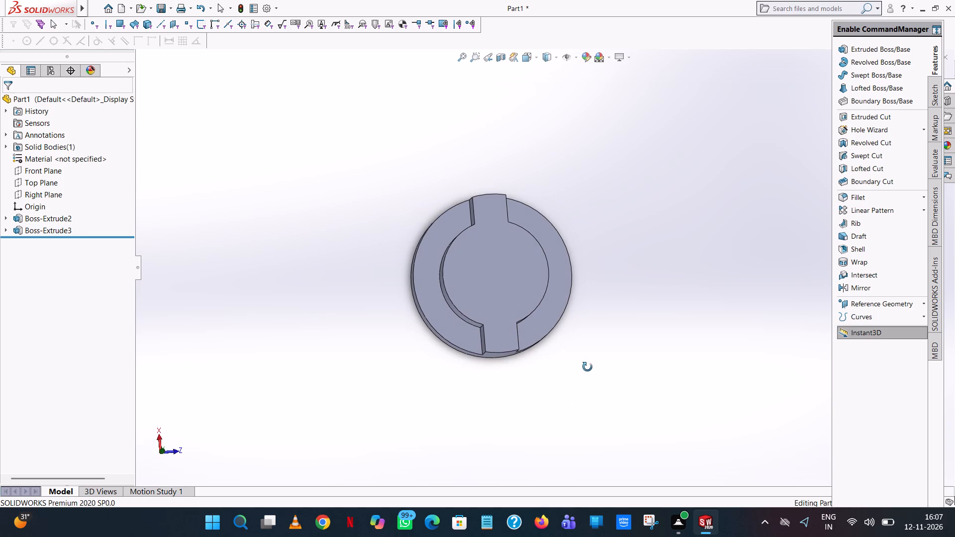
{"action": "middle_click_drag", "start_coordinate": [587, 367], "coordinate": [586, 367]}
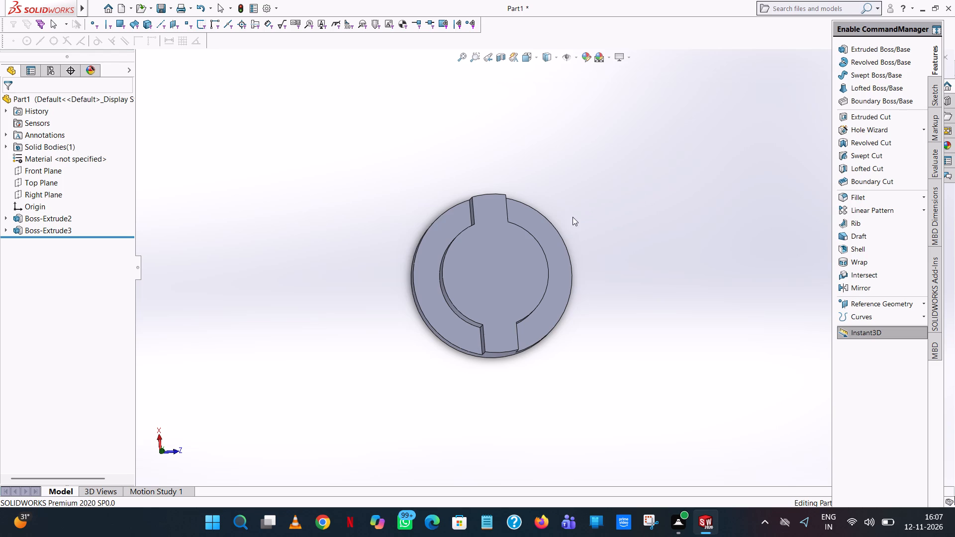
{"action": "left_click", "coordinate": [859, 53]}
{"action": "left_click", "coordinate": [529, 262]}
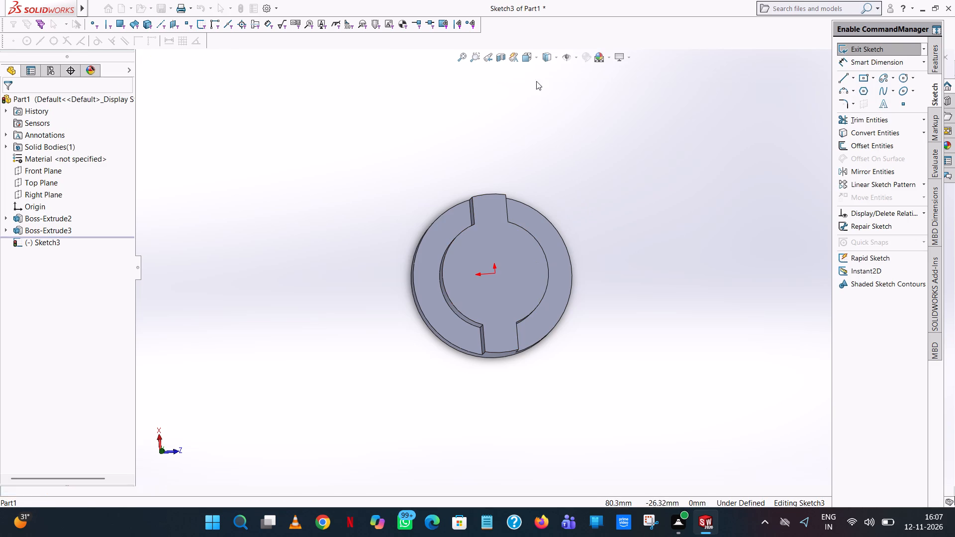
{"action": "left_click", "coordinate": [534, 53]}
{"action": "left_click", "coordinate": [578, 113]}
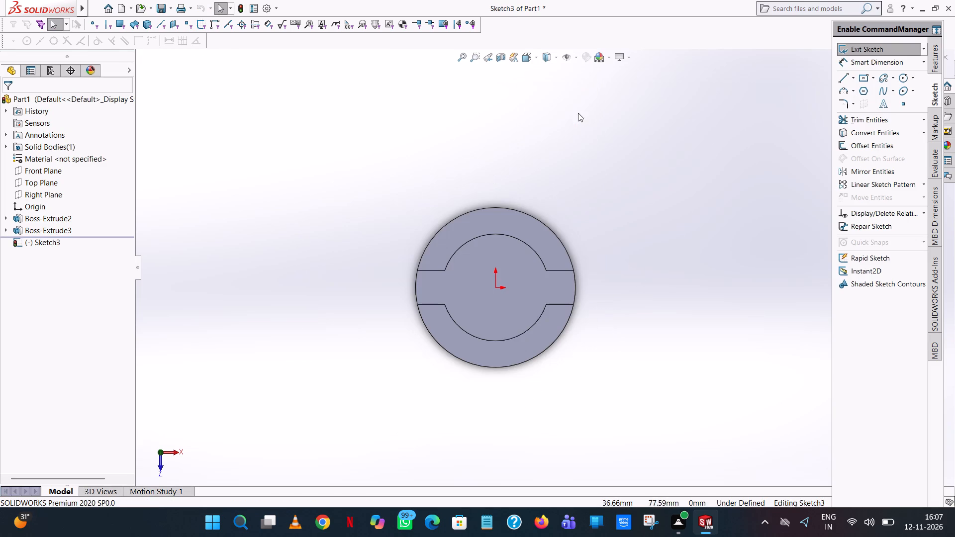
Sketch a circle centred on the origin with a radius of 15.5 mm (31/2).
{"action": "left_click", "coordinate": [900, 81]}
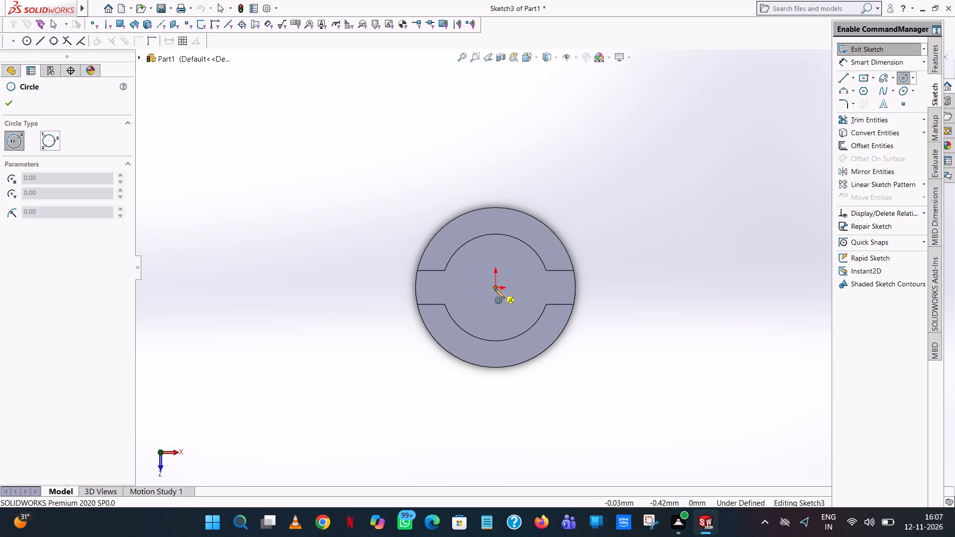
{"action": "left_click", "coordinate": [496, 287]}
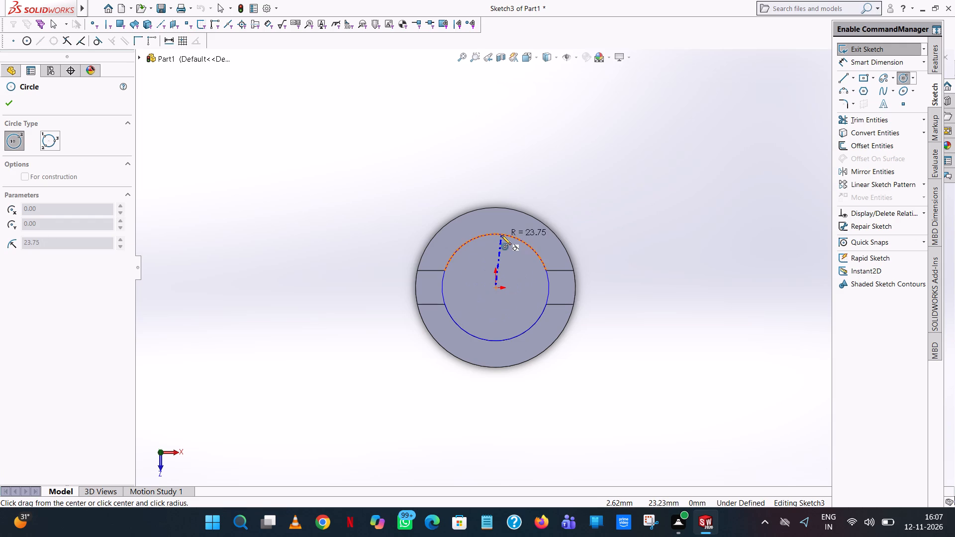
{"action": "left_click", "coordinate": [519, 213]}
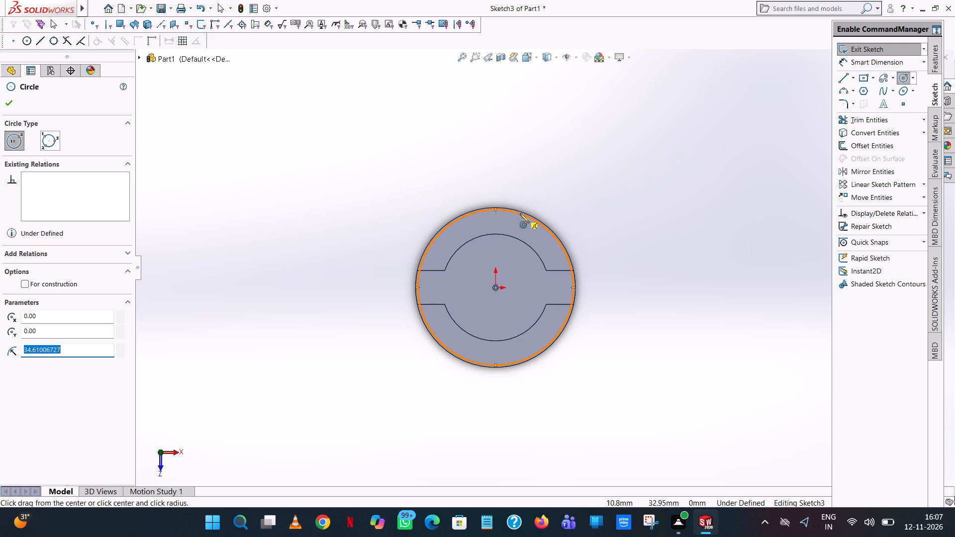
{"action": "key", "text": "3"}
{"action": "key", "text": "1"}
{"action": "key", "text": "Return"}
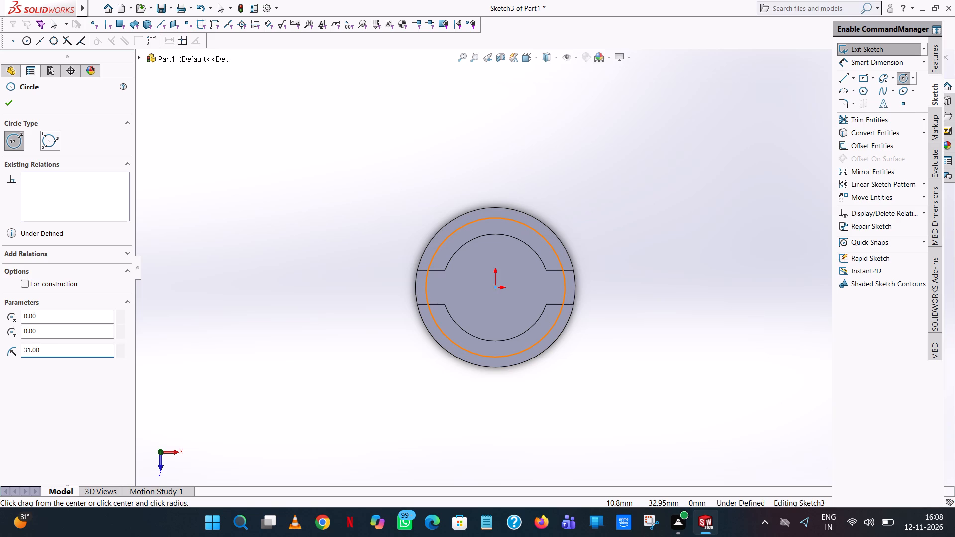
{"action": "left_click", "coordinate": [58, 348]}
{"action": "type", "text": "/2"}
{"action": "key", "text": "Return"}
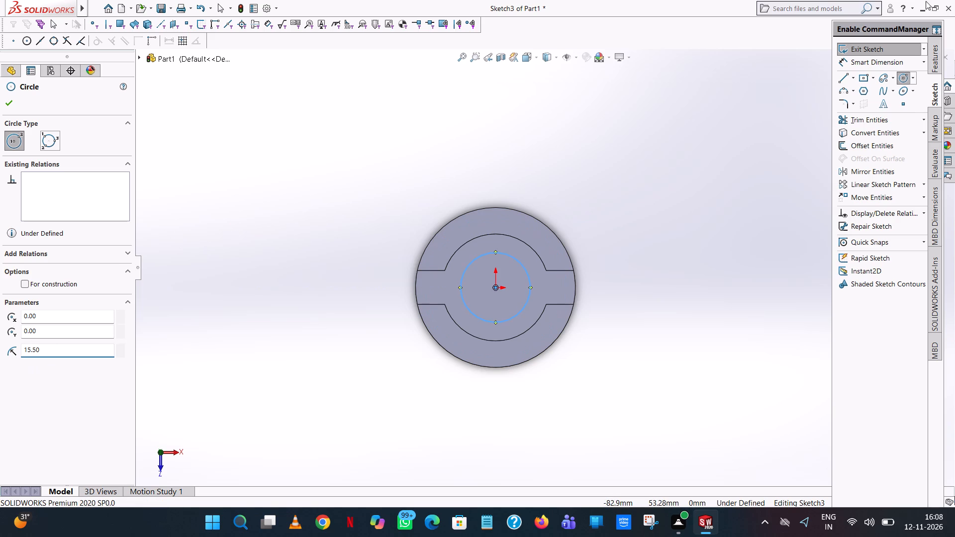
{"action": "left_click", "coordinate": [12, 100]}
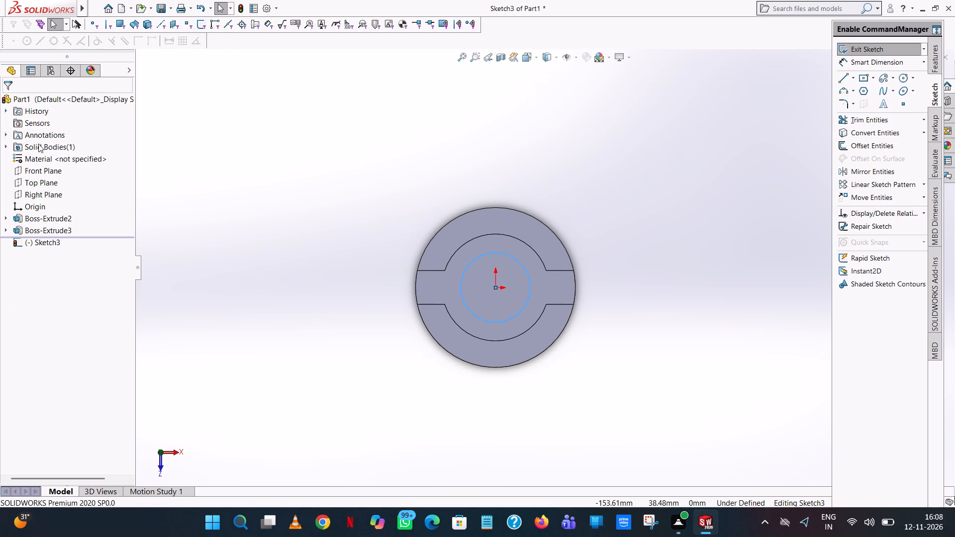
{"action": "left_click", "coordinate": [567, 100]}
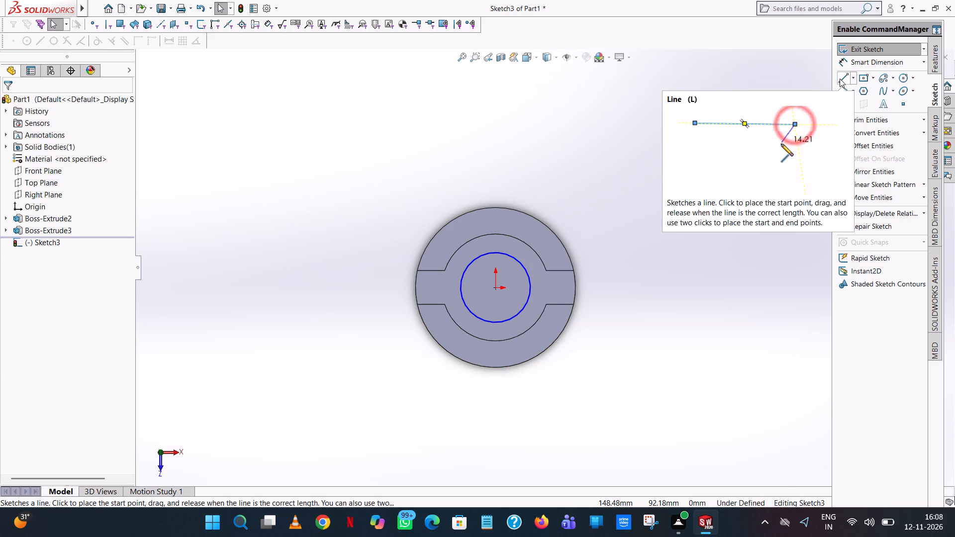
Sketch a vertical line 17.5 mm long (35/2) from the origin up past the circle's upper edge.
{"action": "left_click", "coordinate": [840, 79]}
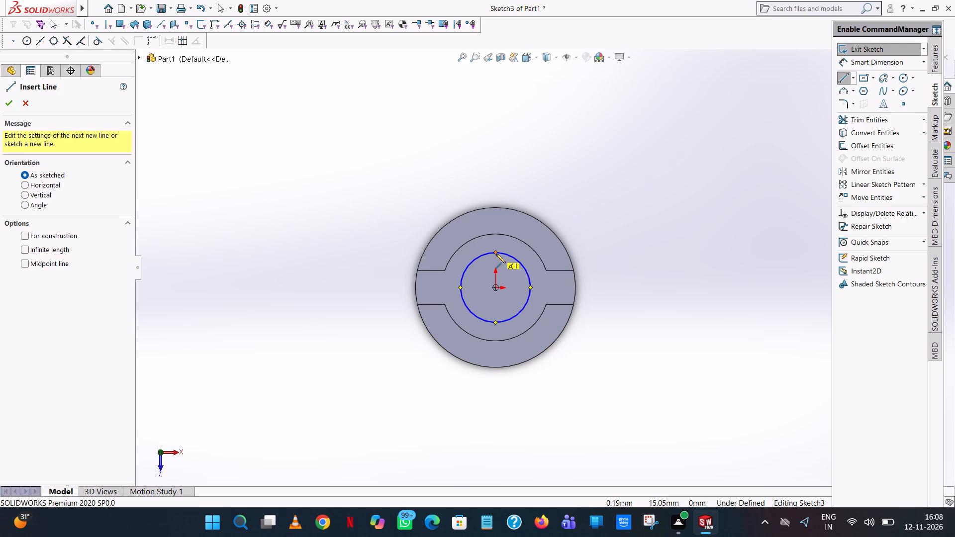
{"action": "left_click", "coordinate": [495, 287]}
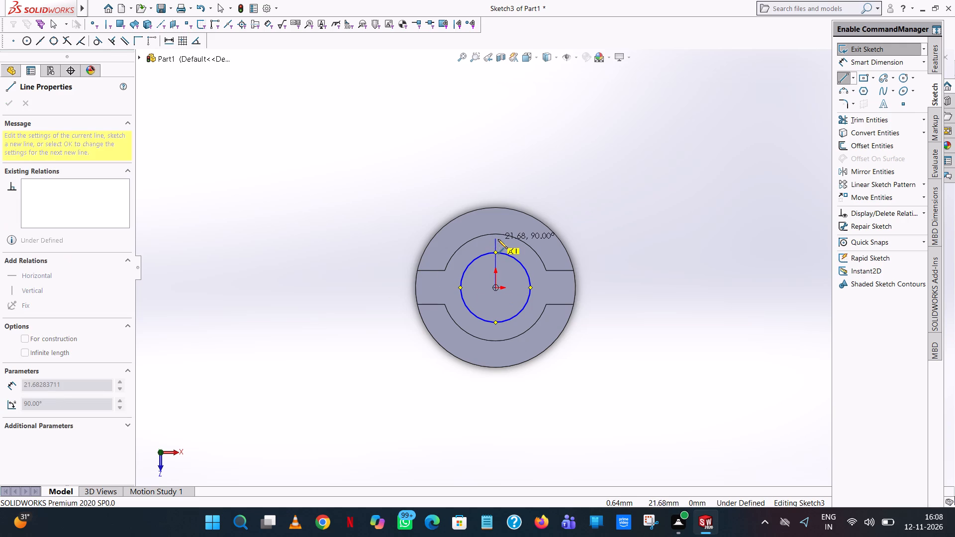
{"action": "left_click", "coordinate": [498, 240]}
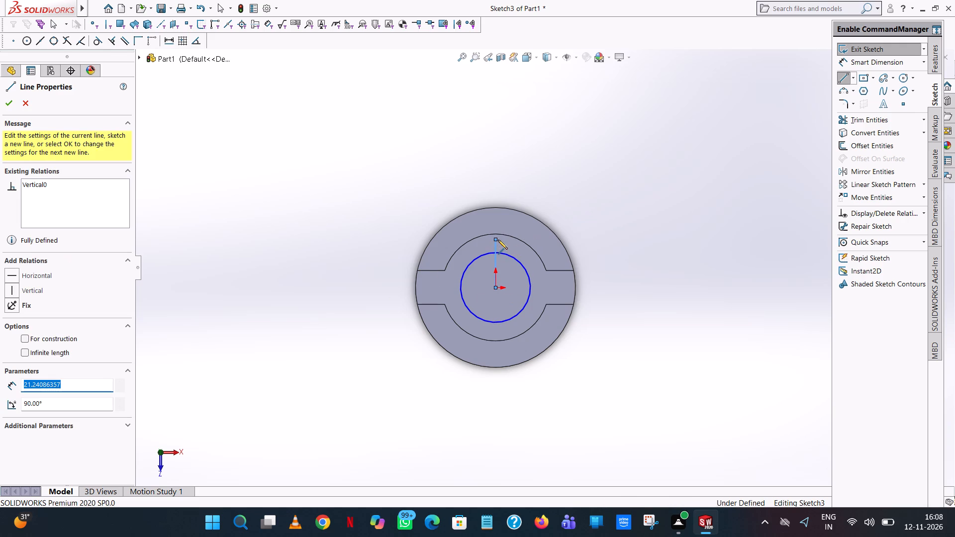
{"action": "type", "text": "35/2"}
{"action": "key", "text": "Return"}
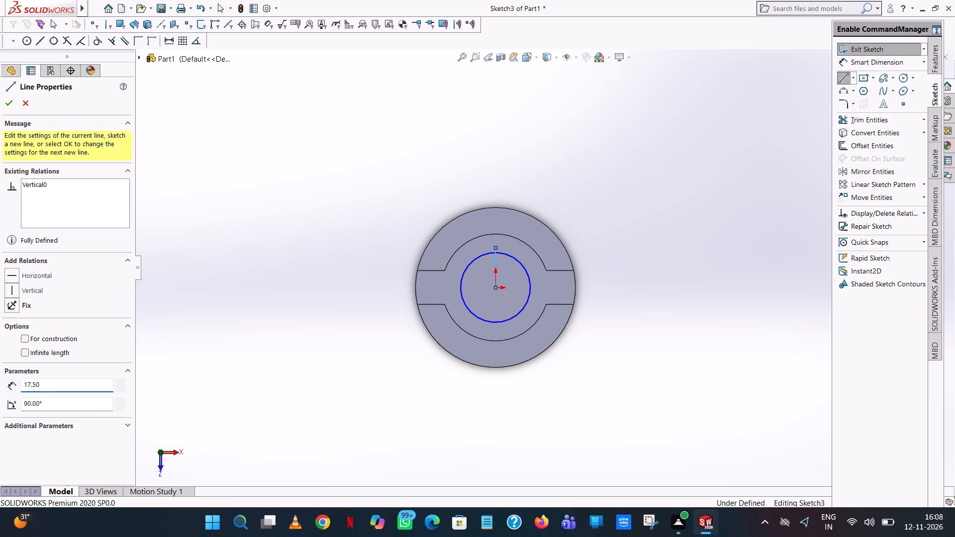
{"action": "right_click", "coordinate": [498, 240]}
{"action": "left_click", "coordinate": [529, 245]}
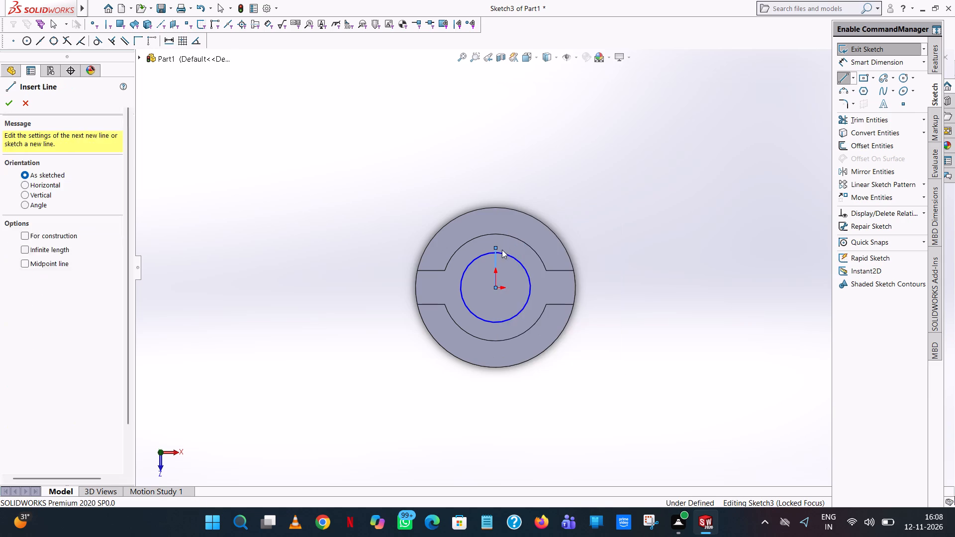
{"action": "scroll", "coordinate": [501, 250], "scroll_direction": "down", "scroll_amount": 8}
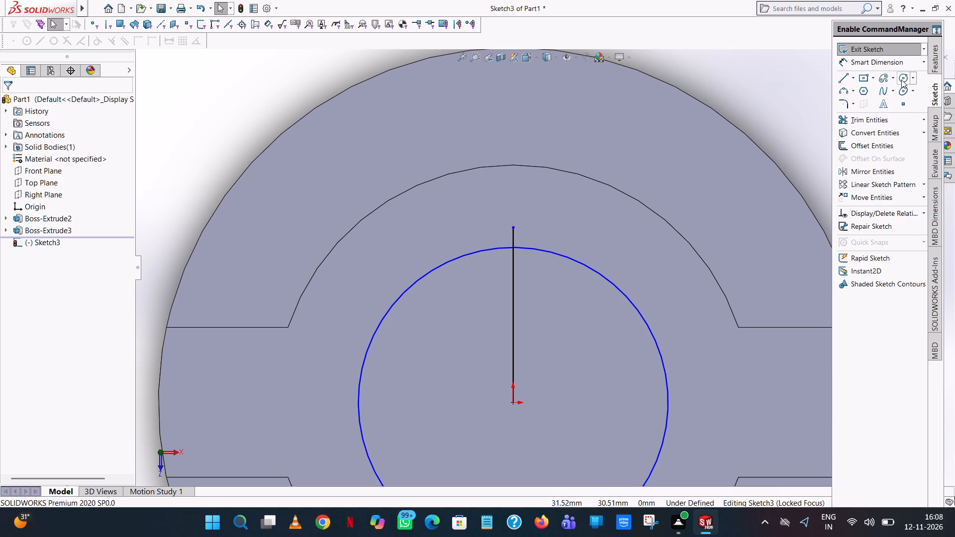
Sketch a circle with a radius of 5.50 mm centred on the upper end of the vertical line.
{"action": "left_click", "coordinate": [901, 80]}
{"action": "left_click", "coordinate": [512, 228]}
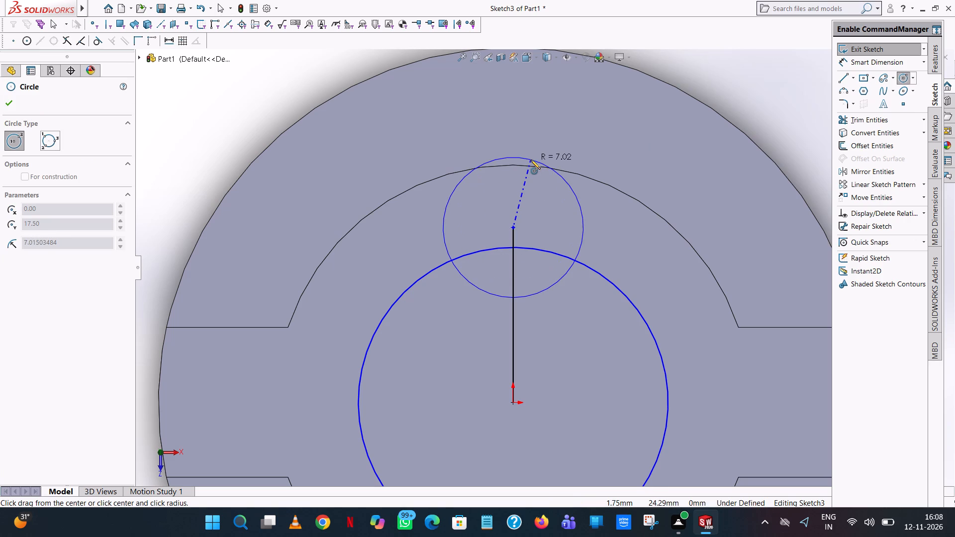
{"action": "left_click", "coordinate": [531, 160]}
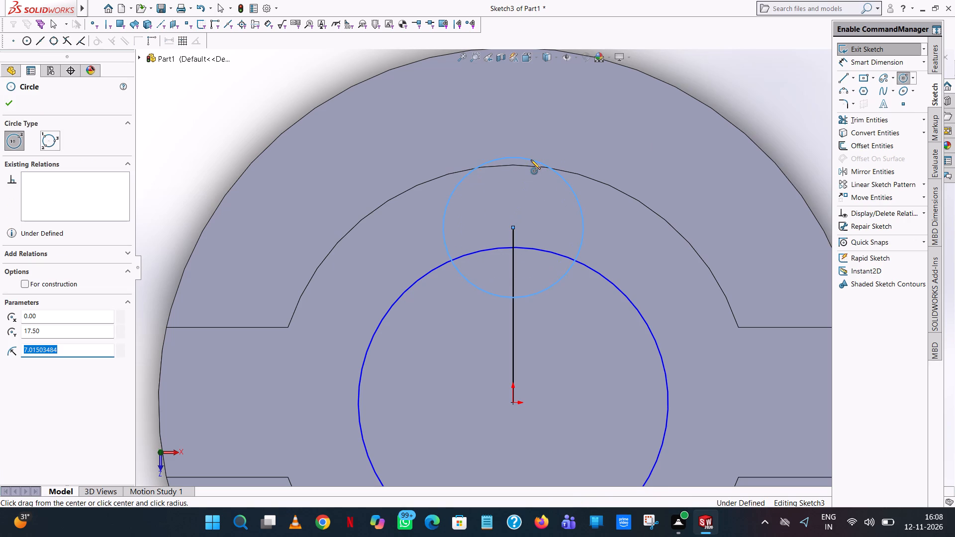
{"action": "type", "text": "5.50"}
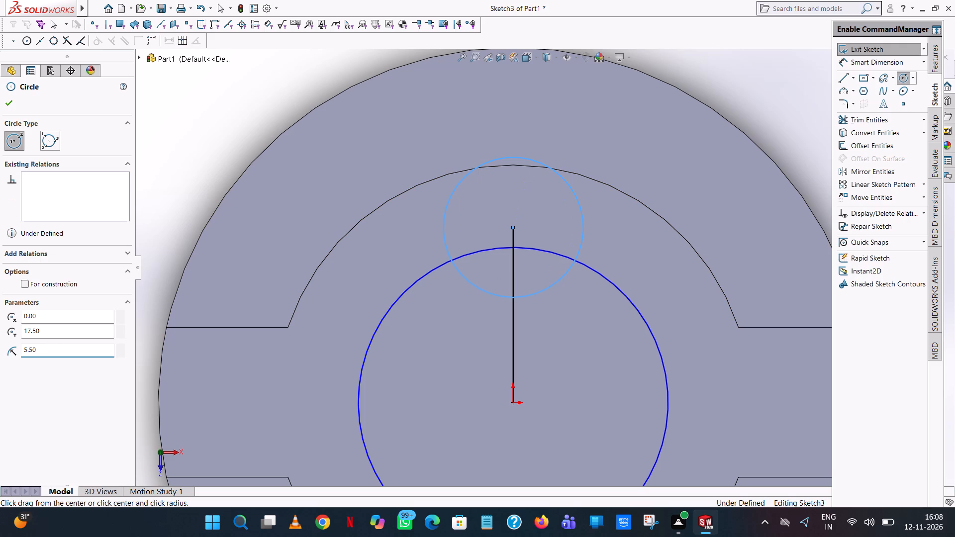
{"action": "key", "text": "Return"}
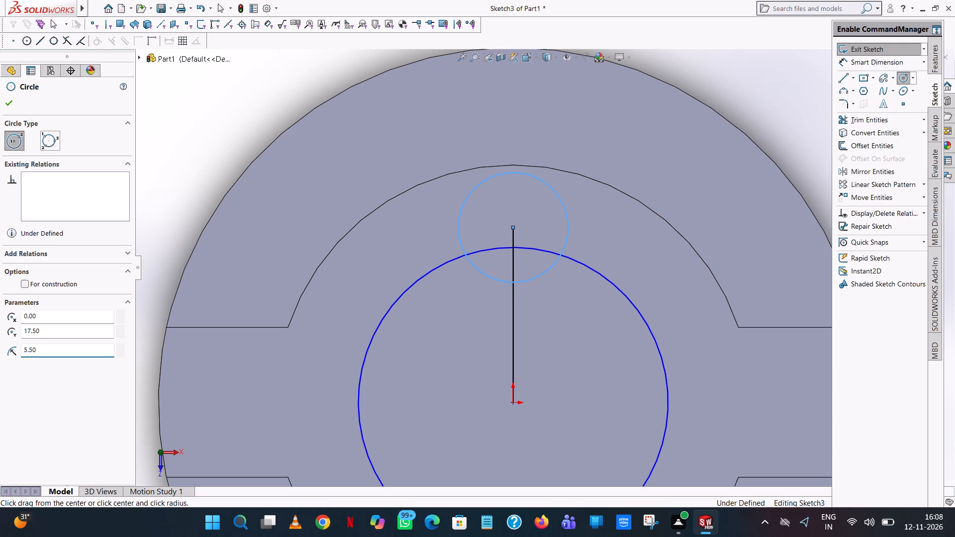
{"action": "right_click", "coordinate": [531, 160]}
{"action": "left_click", "coordinate": [549, 170]}
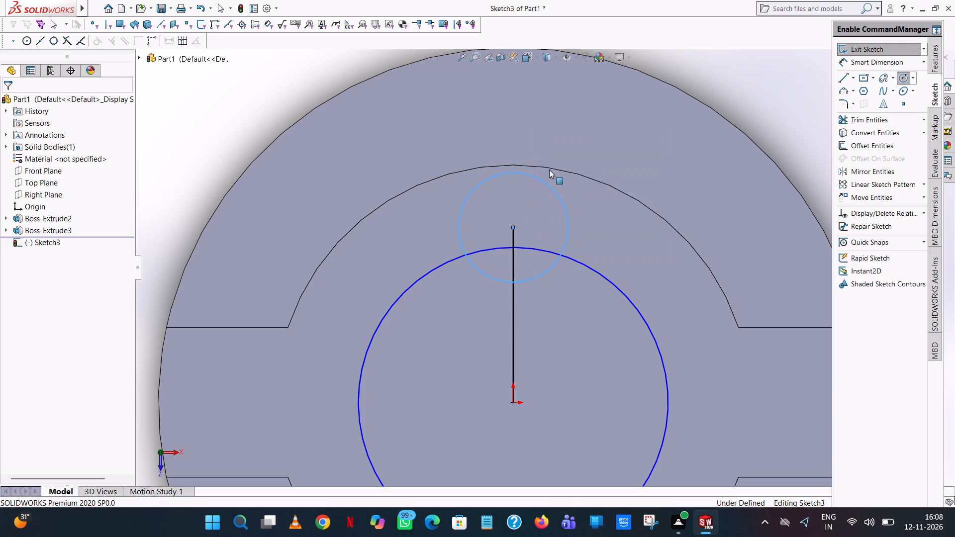
Draw two tangent lines, each about 14.4 mm long, joining the small circle to the large circle on both sides.
{"action": "scroll", "coordinate": [550, 171], "scroll_direction": "up", "scroll_amount": 9}
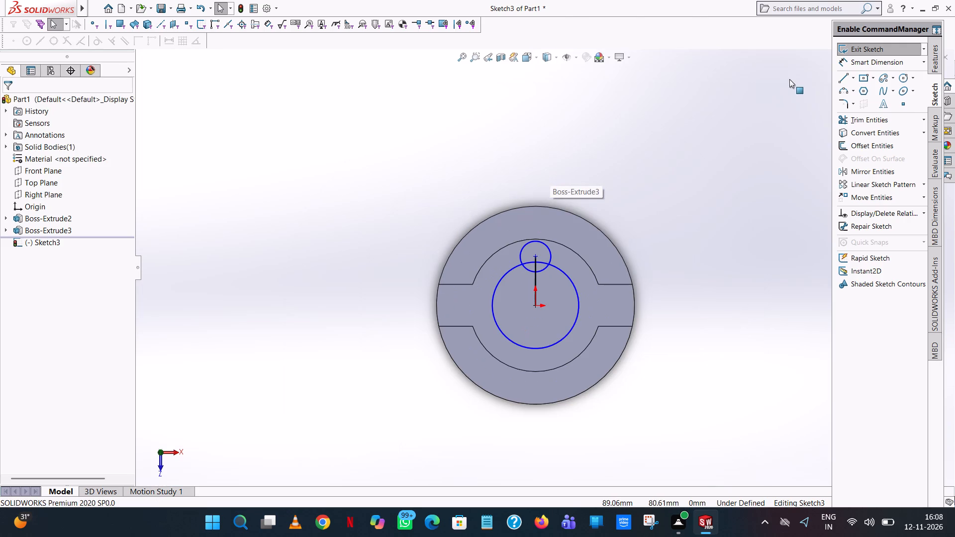
{"action": "left_click", "coordinate": [845, 81]}
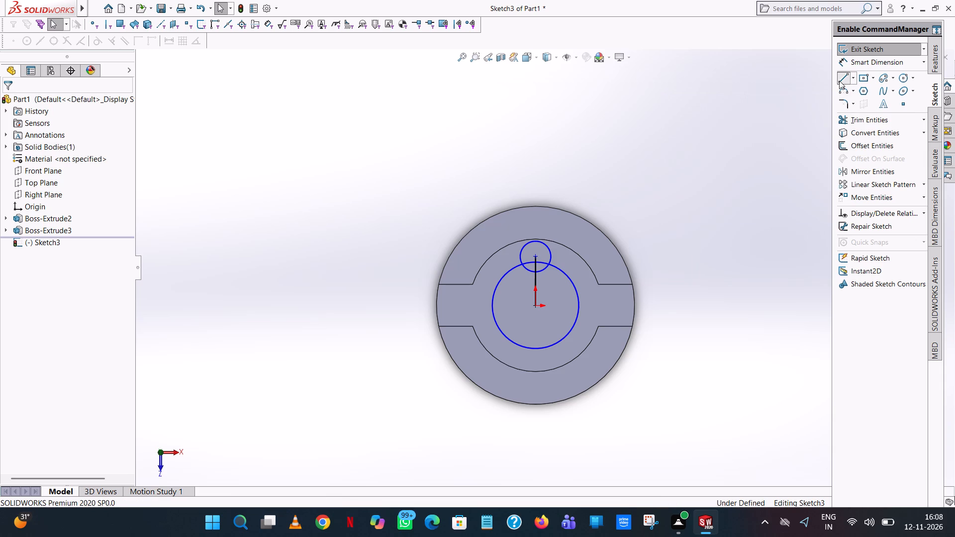
{"action": "left_click", "coordinate": [544, 243]}
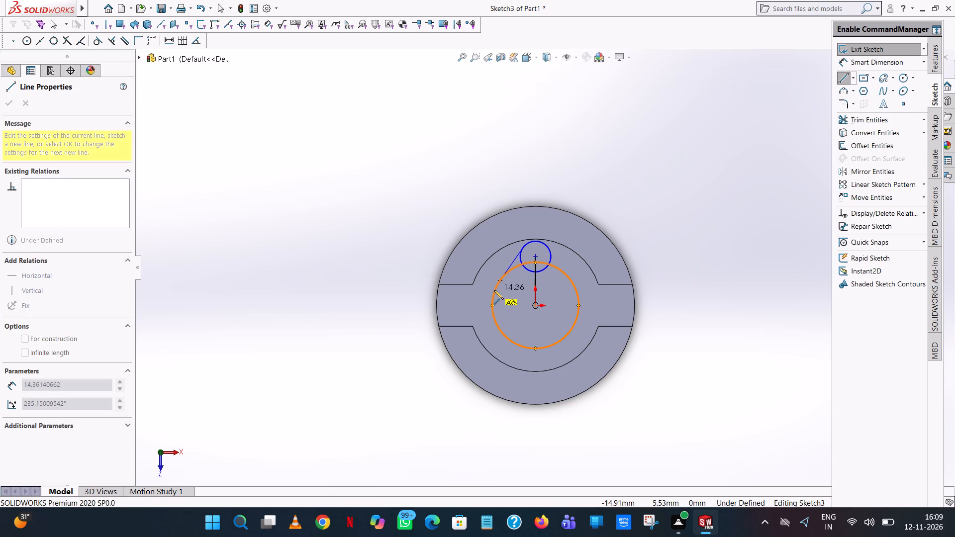
{"action": "scroll", "coordinate": [494, 290], "scroll_direction": "down", "scroll_amount": 6}
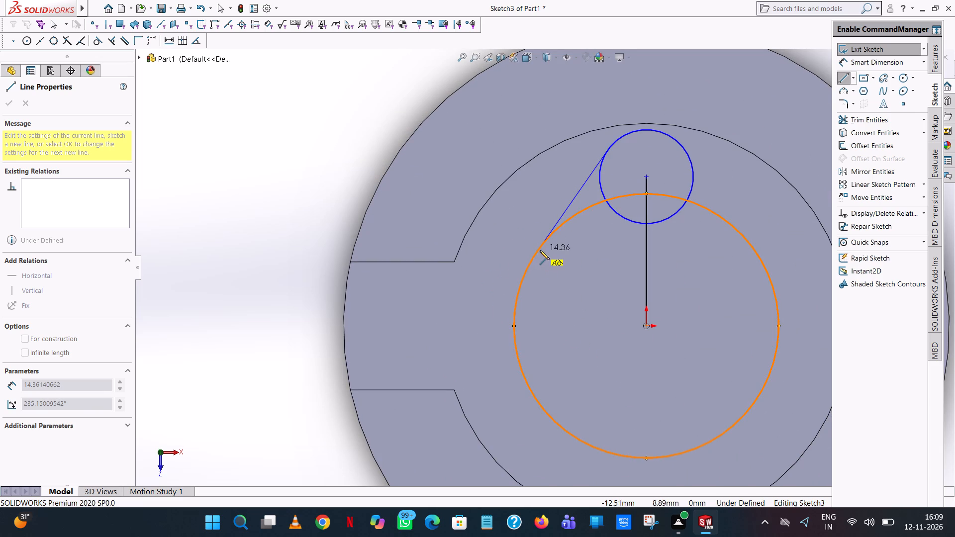
{"action": "left_click", "coordinate": [538, 250]}
{"action": "right_click", "coordinate": [538, 250]}
{"action": "left_click", "coordinate": [579, 263]}
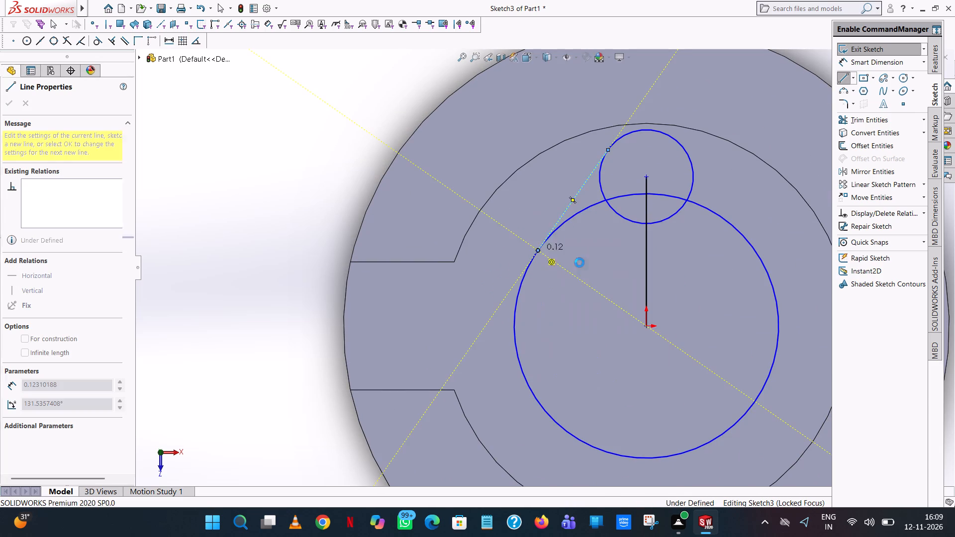
{"action": "left_click", "coordinate": [847, 79]}
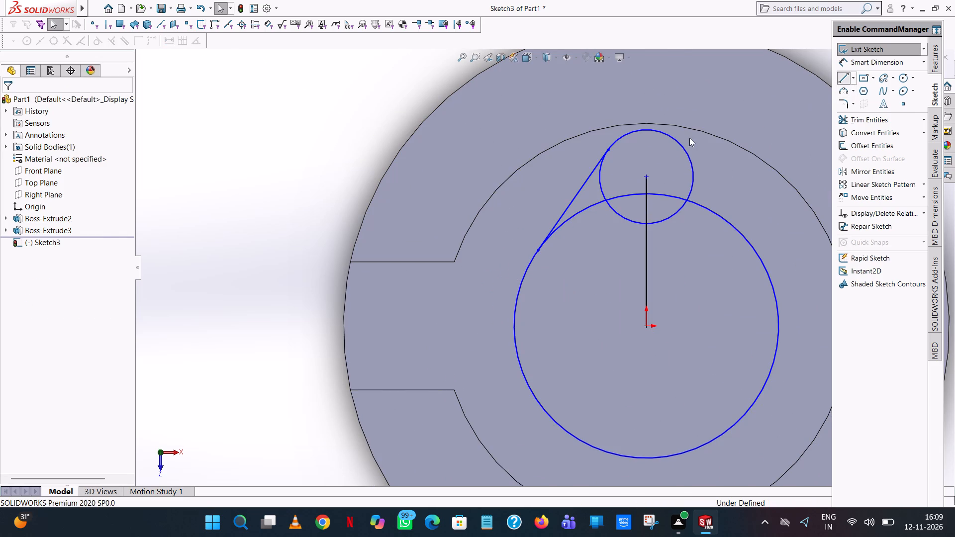
{"action": "left_click", "coordinate": [666, 134]}
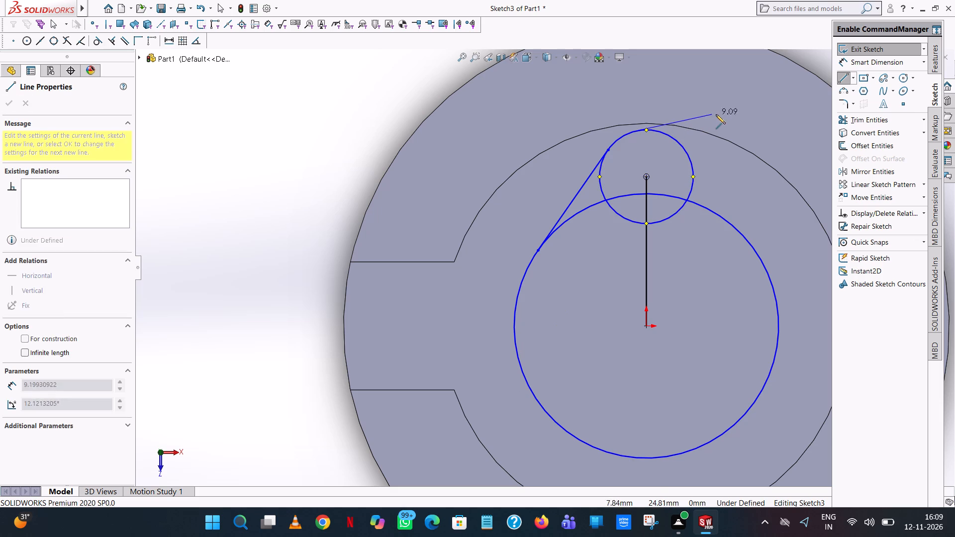
{"action": "left_click", "coordinate": [753, 249]}
{"action": "right_click", "coordinate": [753, 249]}
{"action": "left_click", "coordinate": [765, 256]}
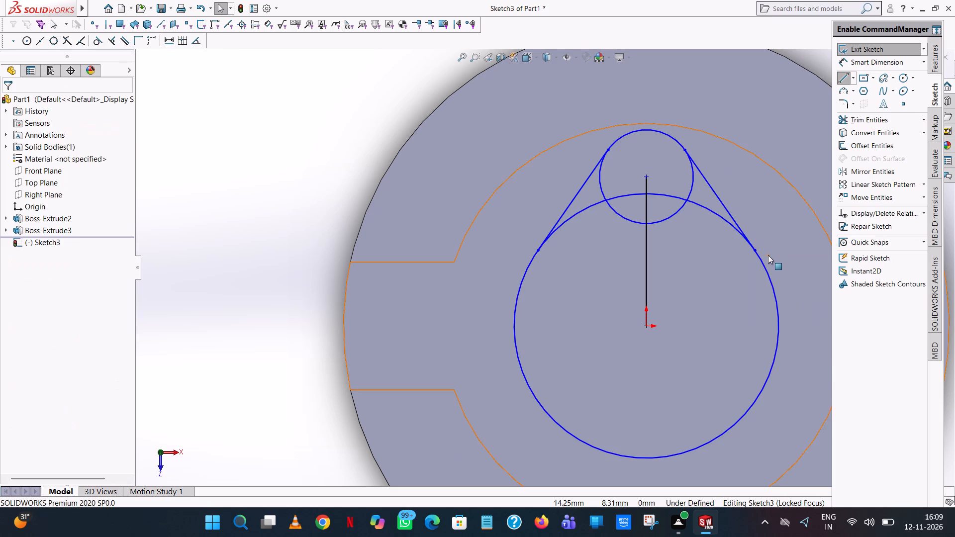
Trim the small circle's inner arcs, the vertical line and the large circle's upper arc, leaving a teardrop outline.
{"action": "scroll", "coordinate": [764, 256], "scroll_direction": "up", "scroll_amount": 6}
{"action": "left_click", "coordinate": [843, 115]}
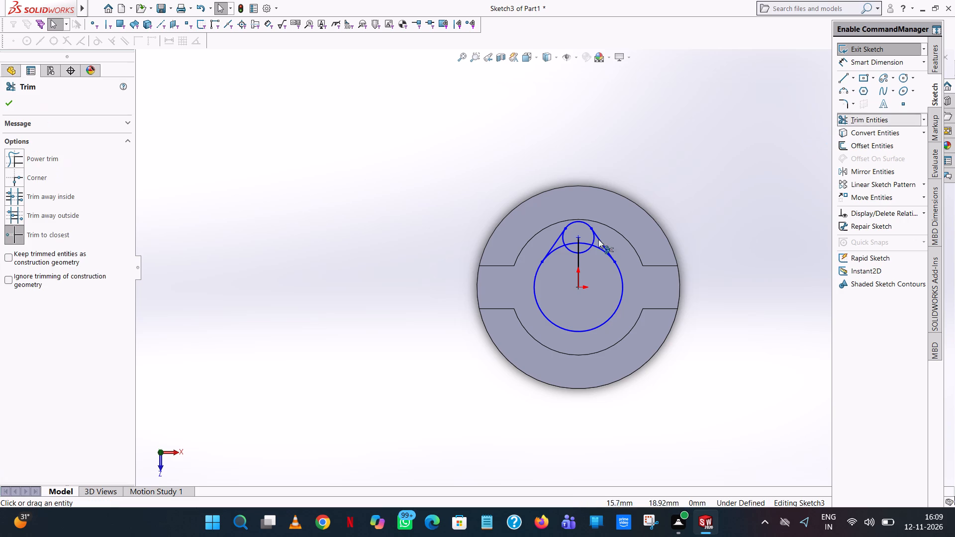
{"action": "left_click", "coordinate": [585, 250]}
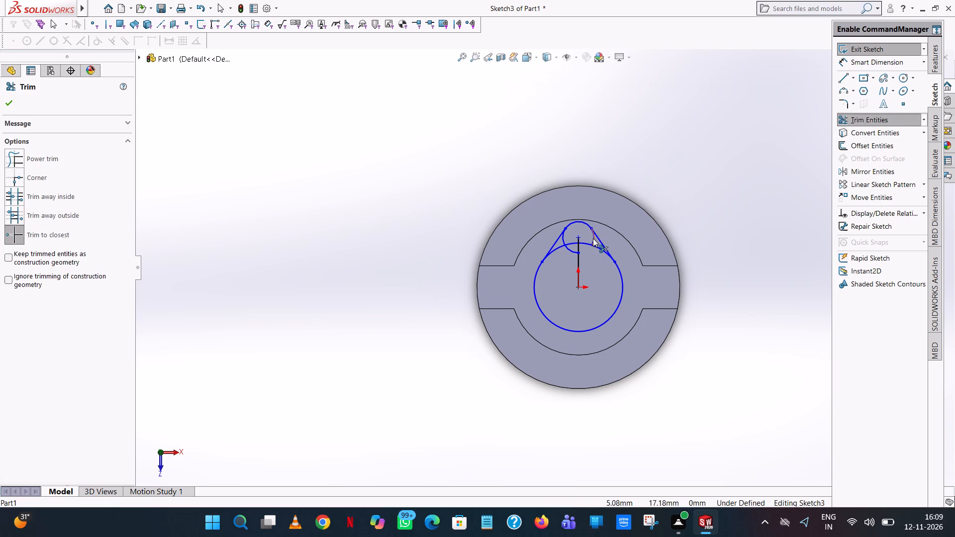
{"action": "left_click", "coordinate": [593, 238]}
{"action": "left_click", "coordinate": [569, 250]}
{"action": "left_click", "coordinate": [562, 241]}
{"action": "scroll", "coordinate": [572, 238], "scroll_direction": "down", "scroll_amount": 8}
{"action": "scroll", "coordinate": [524, 212], "scroll_direction": "down", "scroll_amount": 7}
{"action": "scroll", "coordinate": [561, 280], "scroll_direction": "up", "scroll_amount": 11}
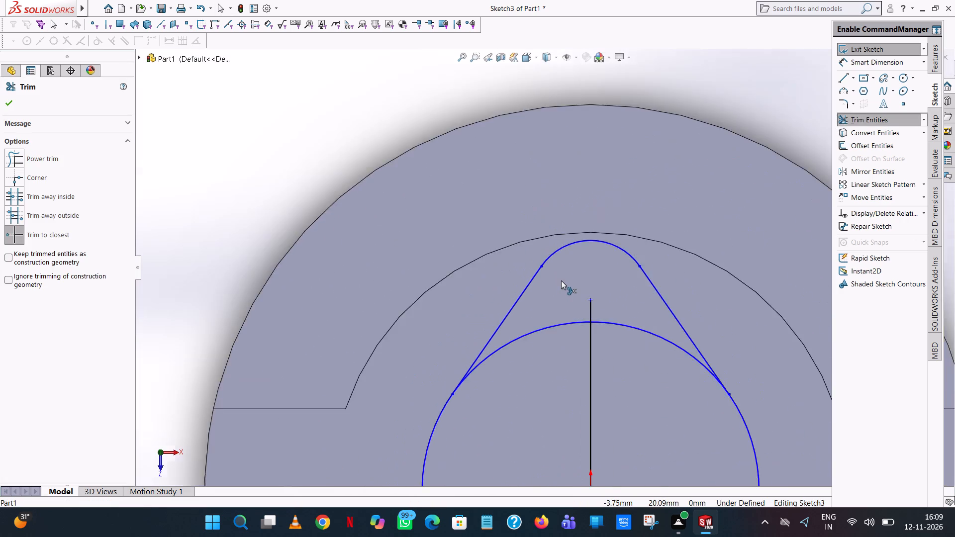
{"action": "scroll", "coordinate": [561, 280], "scroll_direction": "up", "scroll_amount": 4}
{"action": "left_click", "coordinate": [559, 297]}
{"action": "left_click", "coordinate": [559, 285]}
{"action": "left_click", "coordinate": [559, 285]}
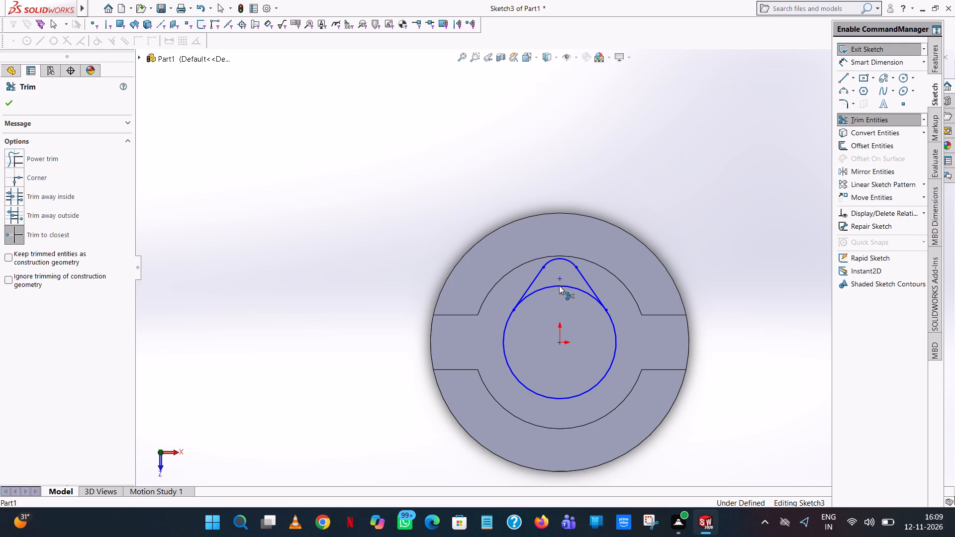
{"action": "left_click", "coordinate": [561, 285]}
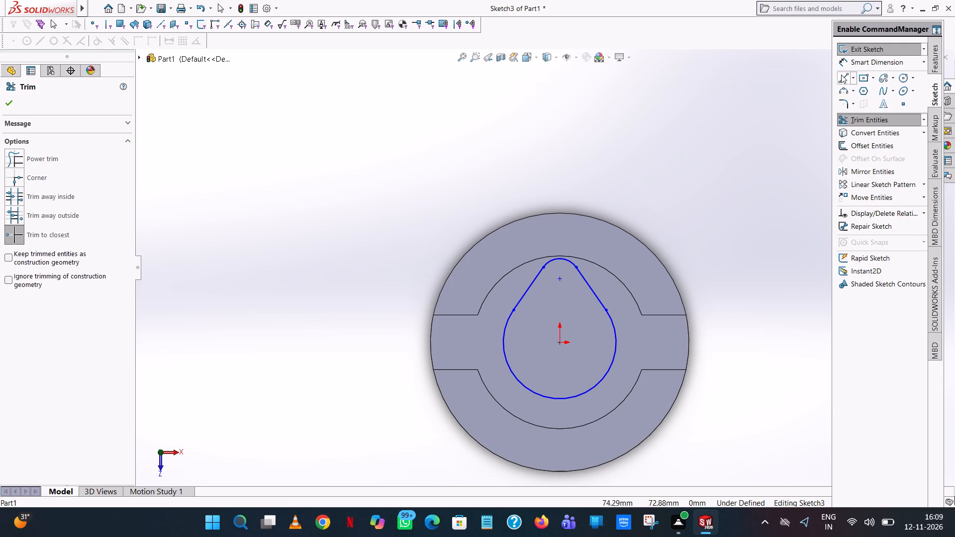
Sketch a horizontal line about 8.8 mm long from the origin towards the right side of the profile.
{"action": "left_click", "coordinate": [844, 71]}
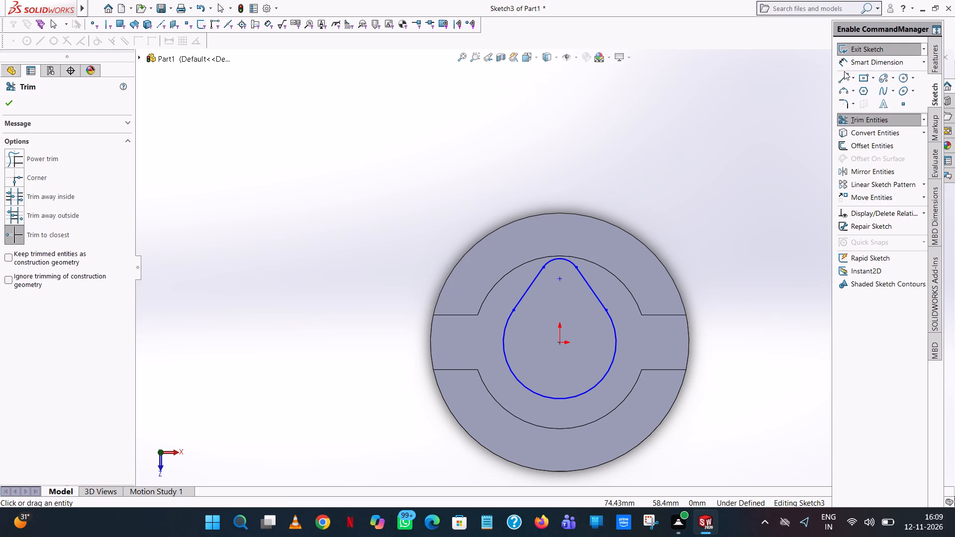
{"action": "left_click", "coordinate": [843, 79]}
{"action": "left_click", "coordinate": [561, 343]}
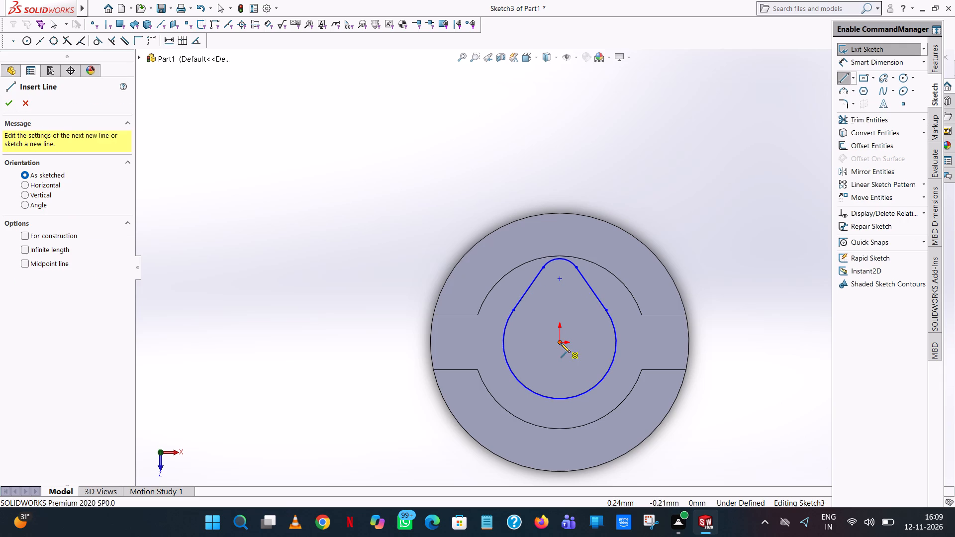
{"action": "left_click", "coordinate": [592, 343]}
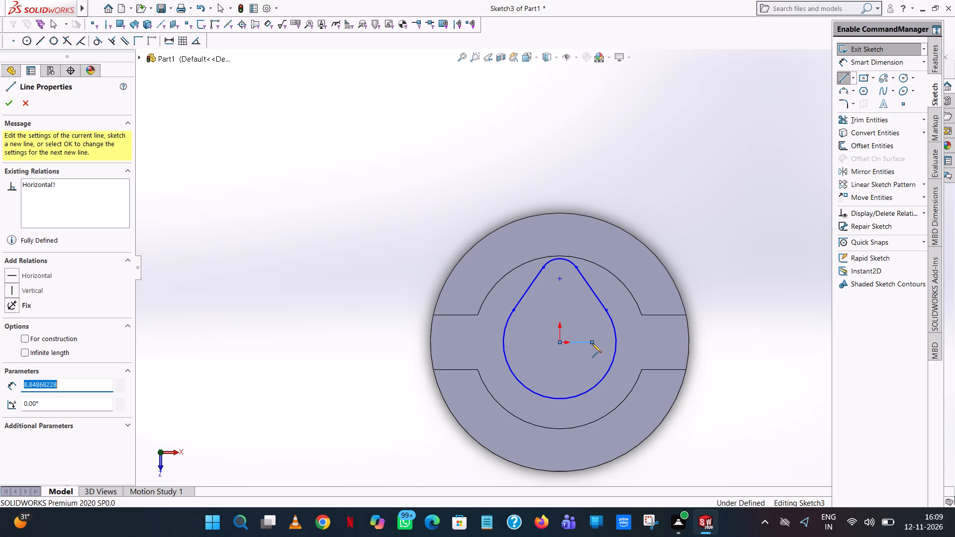
{"action": "right_click", "coordinate": [592, 343]}
{"action": "left_click", "coordinate": [620, 354]}
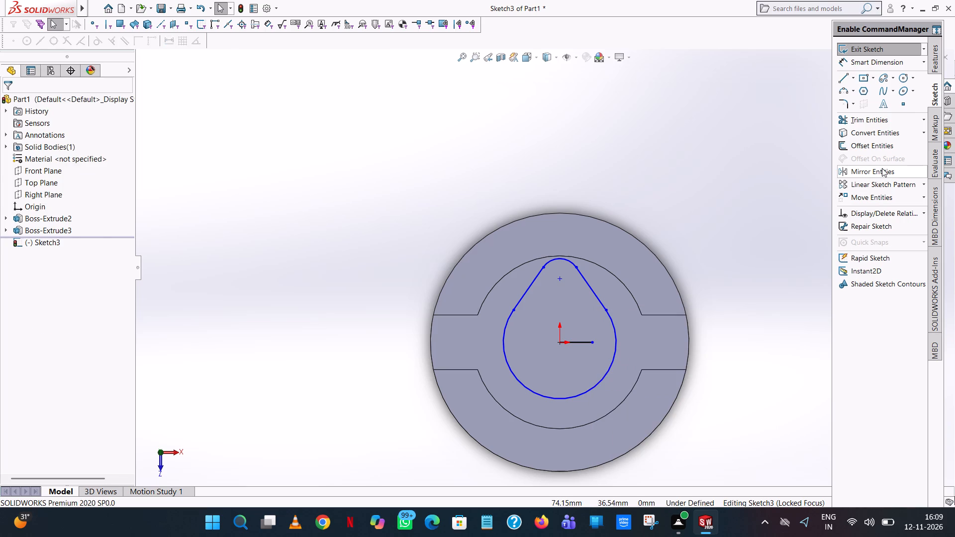
Mirror the two tangent lines and the small upper arc about the horizontal line, keeping the originals.
{"action": "left_click", "coordinate": [882, 168]}
{"action": "left_click", "coordinate": [580, 273]}
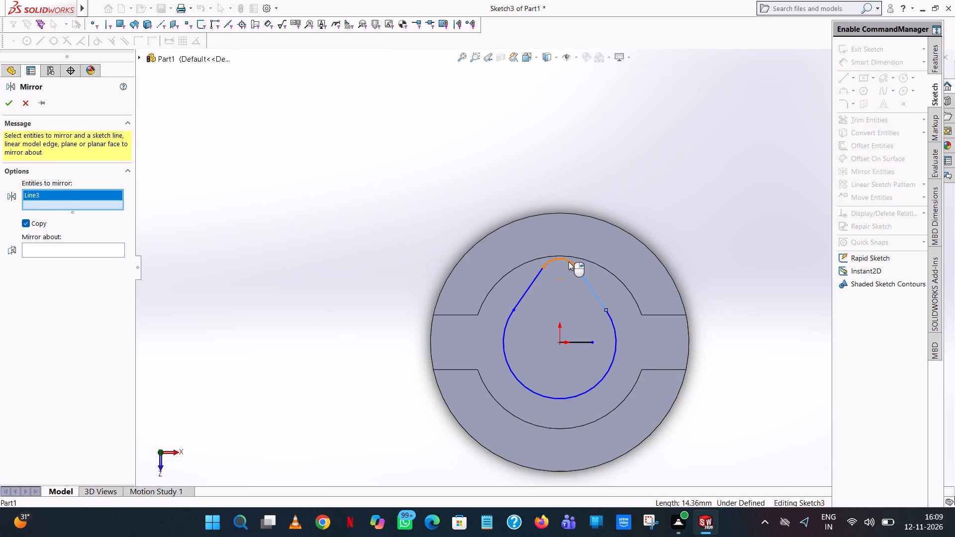
{"action": "left_click", "coordinate": [569, 262]}
{"action": "left_click", "coordinate": [533, 283]}
{"action": "left_click", "coordinate": [56, 274]}
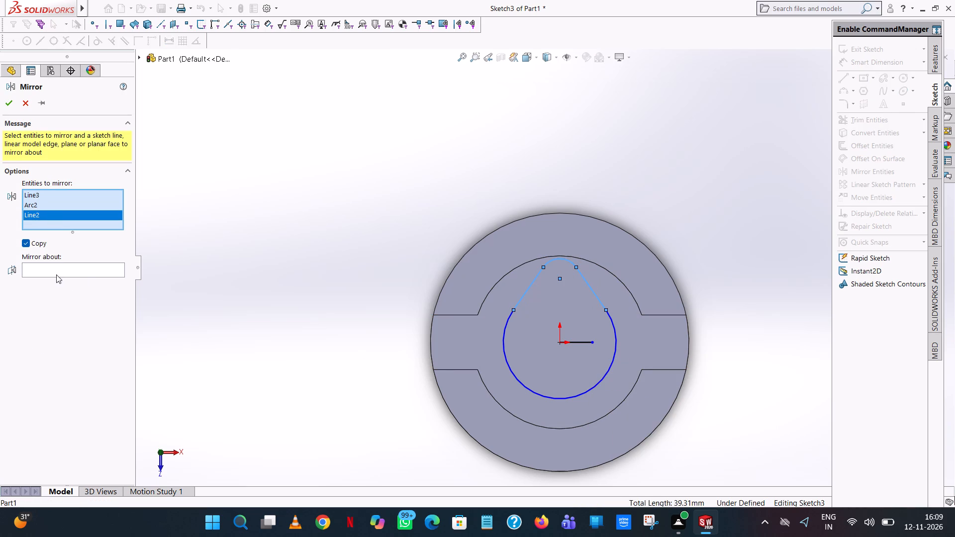
{"action": "left_click", "coordinate": [50, 268]}
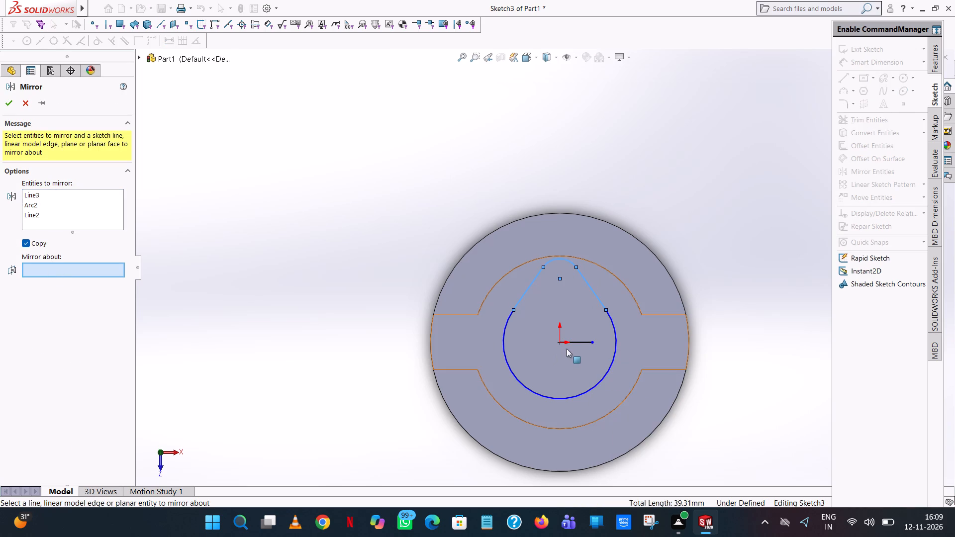
{"action": "left_click", "coordinate": [574, 340]}
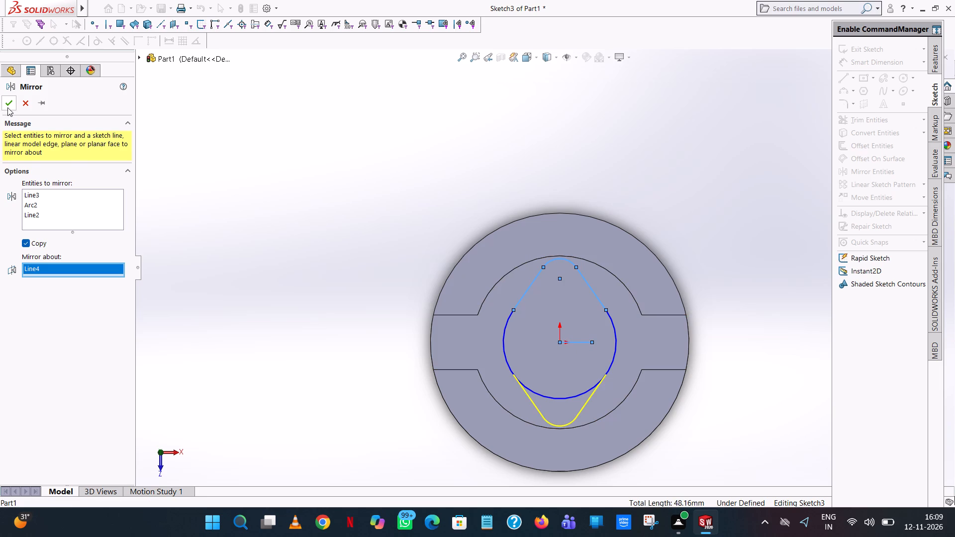
{"action": "left_click", "coordinate": [8, 107]}
{"action": "left_click", "coordinate": [815, 244]}
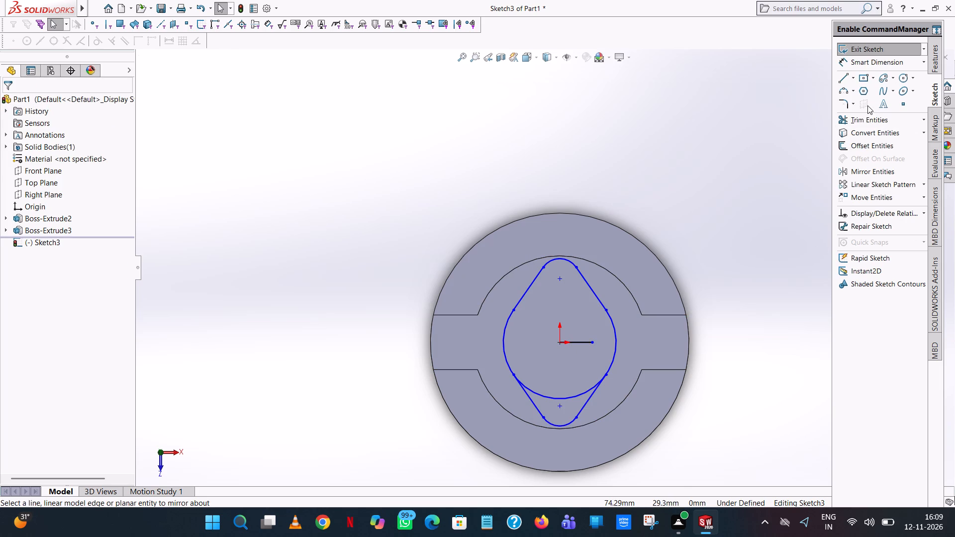
Trim away the large circle's lower arc inside the mirrored lobe and the horizontal mirror line.
{"action": "left_click", "coordinate": [850, 122]}
{"action": "left_click", "coordinate": [573, 394]}
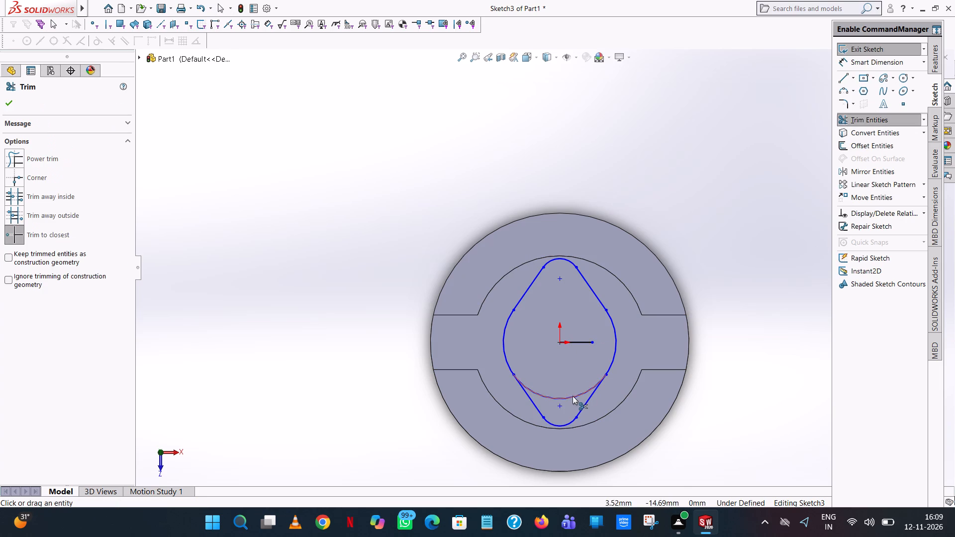
{"action": "left_click", "coordinate": [572, 396]}
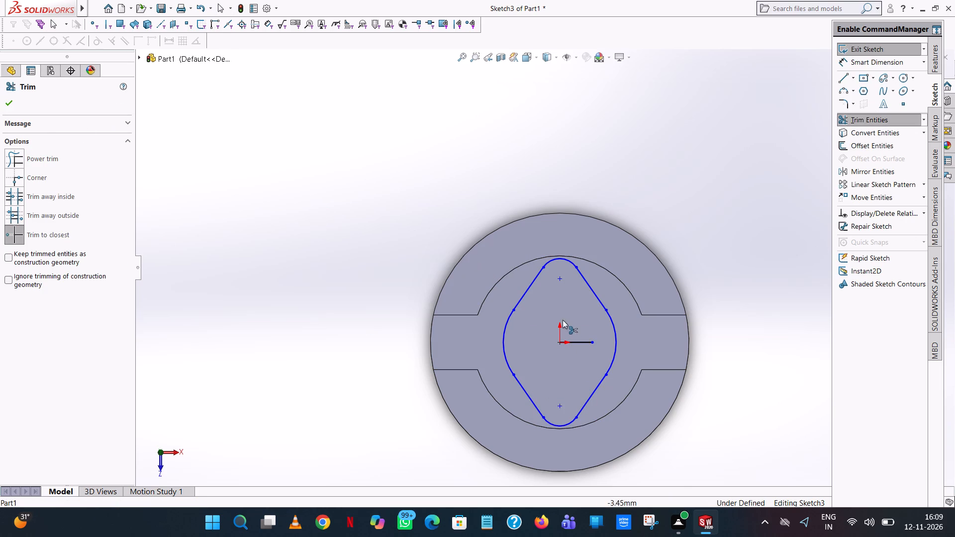
{"action": "left_click", "coordinate": [581, 344]}
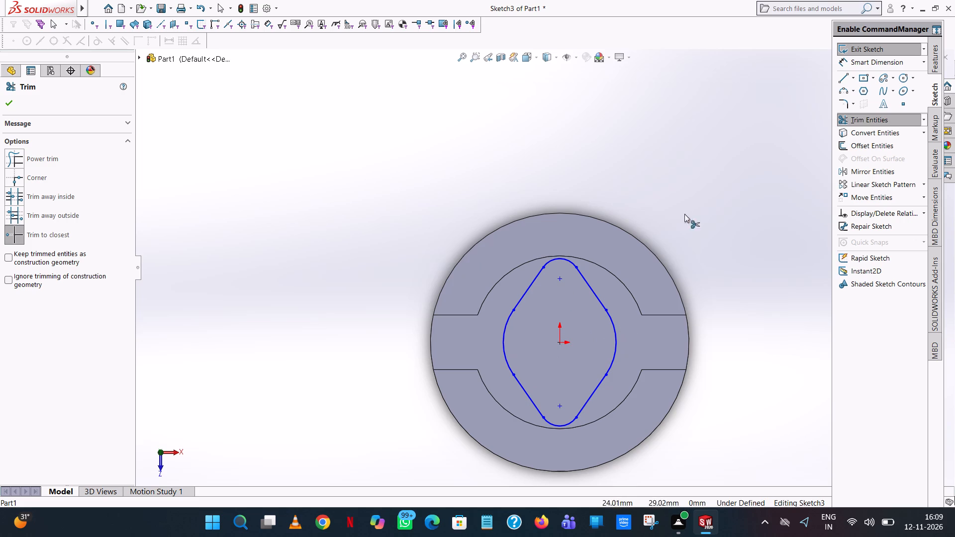
Add a radius dimension to the small arc at the profile's upper end, placed above the disc.
{"action": "left_click", "coordinate": [878, 62]}
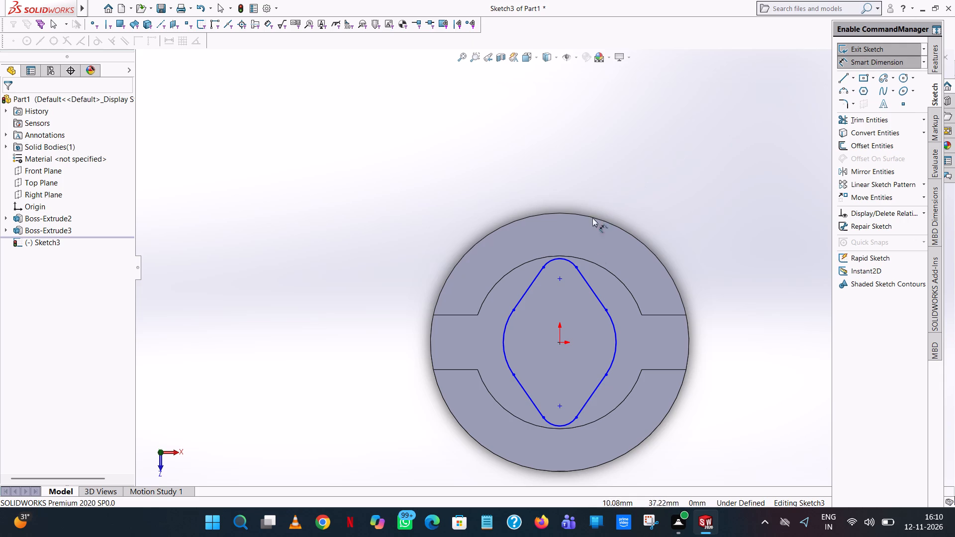
{"action": "left_click", "coordinate": [568, 261]}
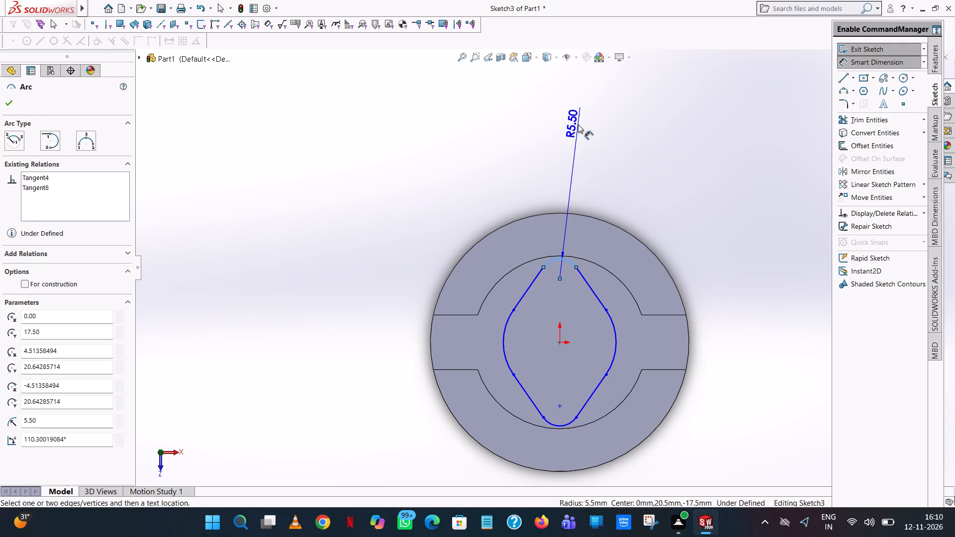
{"action": "left_click", "coordinate": [578, 124]}
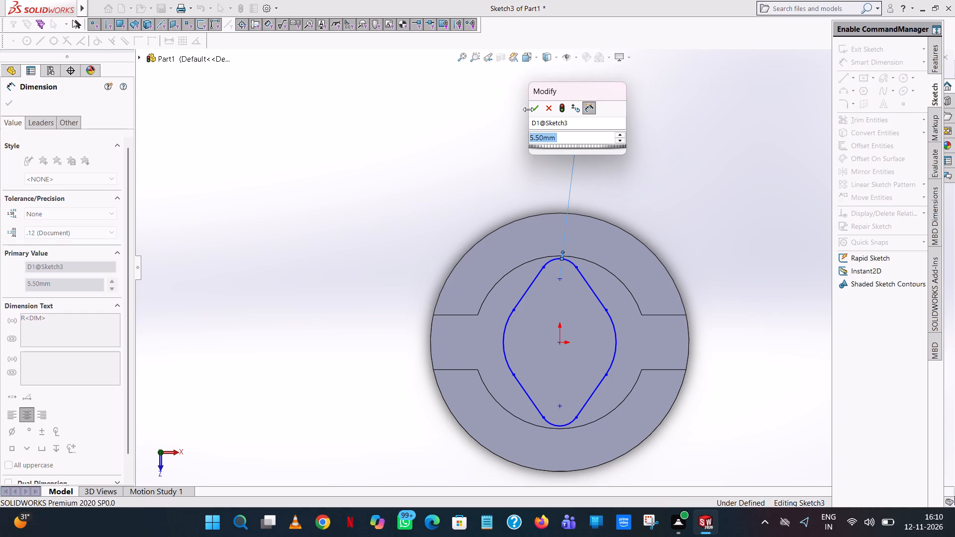
{"action": "left_click", "coordinate": [531, 109]}
{"action": "left_click", "coordinate": [412, 183]}
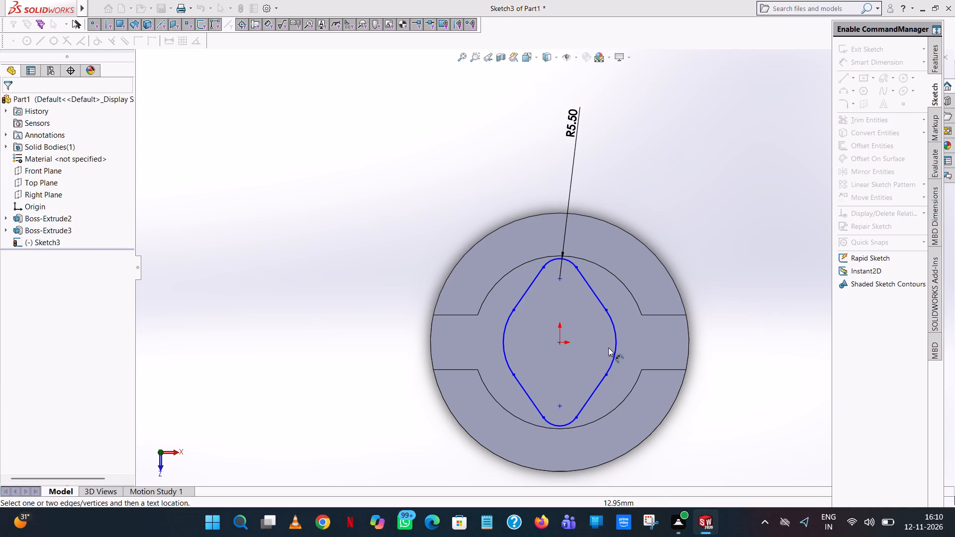
Add a radius dimension to the large arc on the profile's right side, placed outside the disc at upper right.
{"action": "left_click", "coordinate": [615, 343]}
{"action": "left_click", "coordinate": [708, 281]}
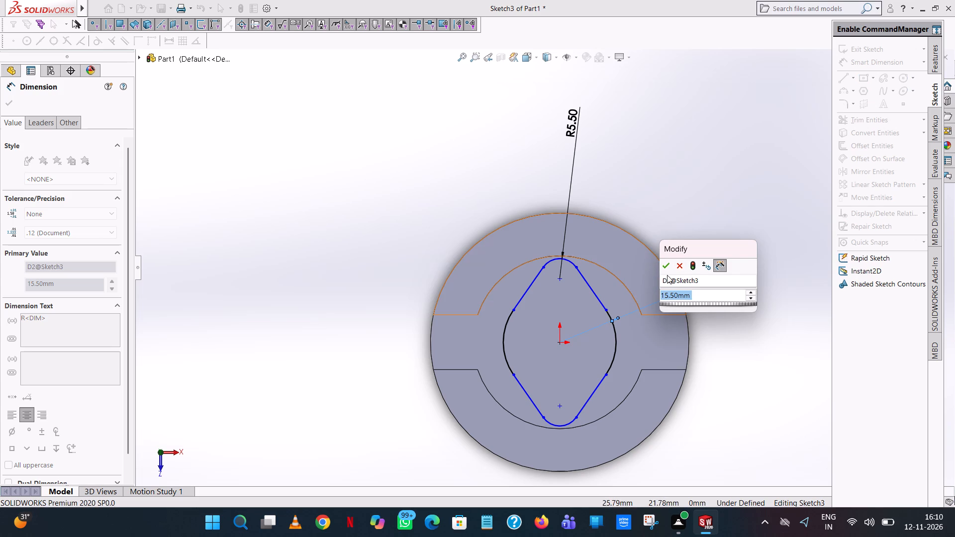
{"action": "left_click", "coordinate": [665, 267]}
{"action": "left_click", "coordinate": [680, 163]}
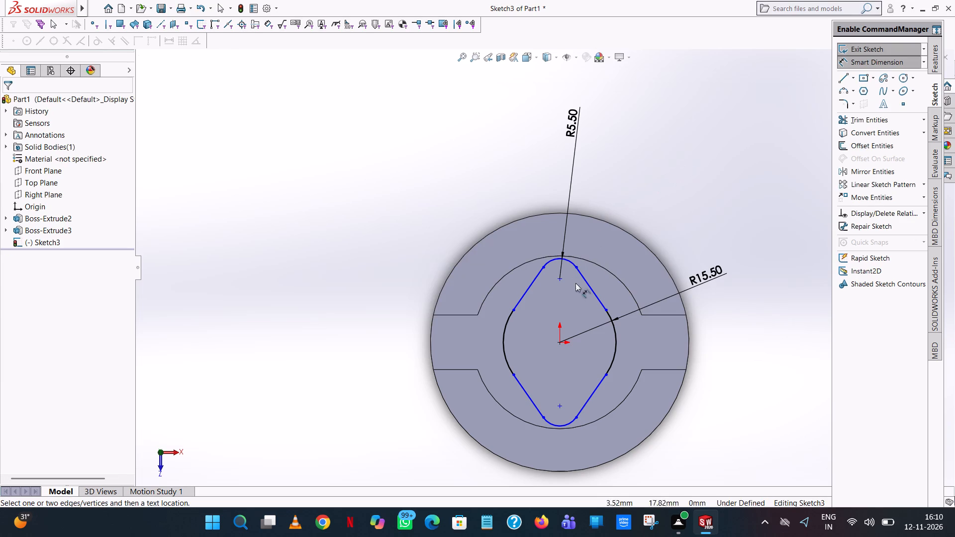
Add a radius dimension to the small arc at the profile's lower end and move its text below the disc's edge.
{"action": "left_click", "coordinate": [563, 427]}
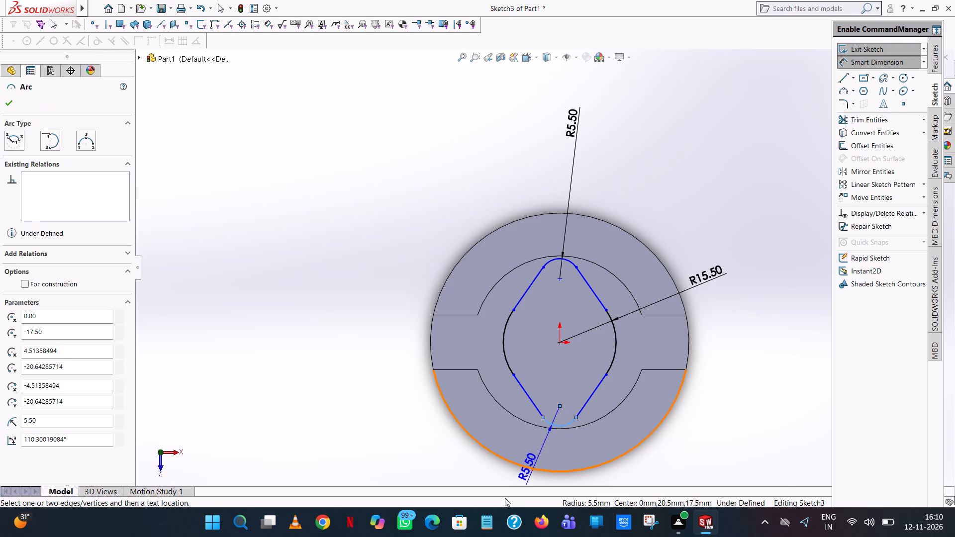
{"action": "left_click", "coordinate": [505, 498]}
{"action": "left_click", "coordinate": [560, 443]}
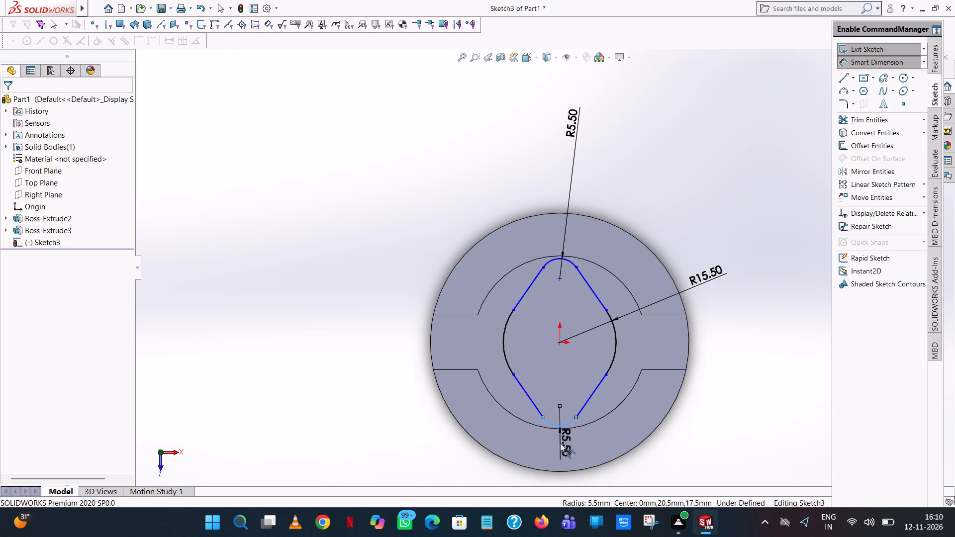
{"action": "left_click", "coordinate": [518, 431]}
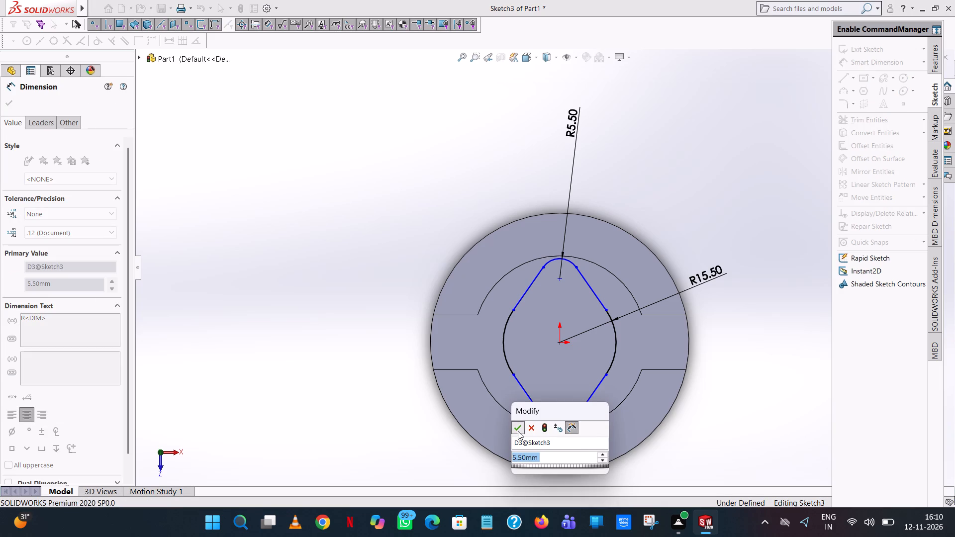
{"action": "left_click", "coordinate": [667, 148]}
{"action": "left_click_drag", "start_coordinate": [564, 442], "coordinate": [581, 468]}
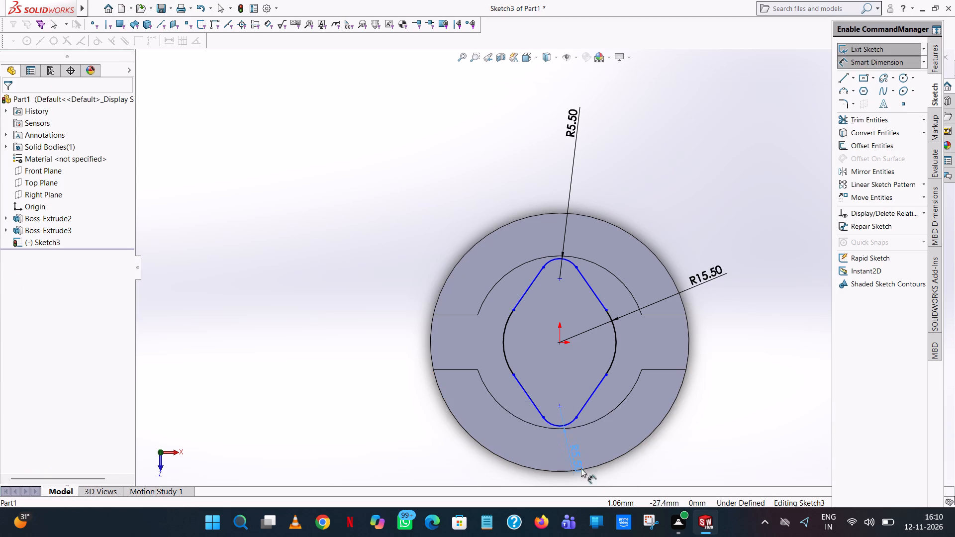
{"action": "left_click_drag", "start_coordinate": [581, 468], "coordinate": [589, 482]}
{"action": "left_click", "coordinate": [654, 422]}
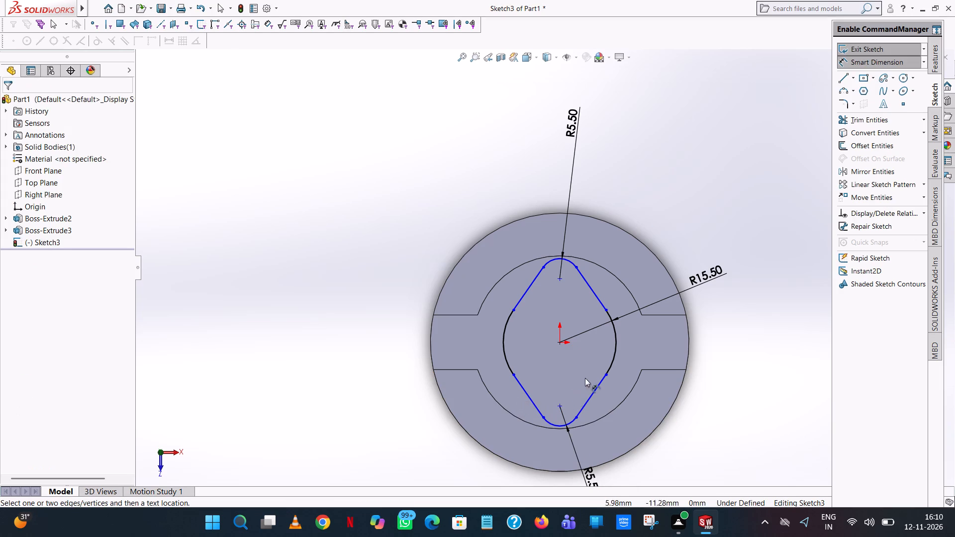
Dimension the vertical distances from the origin to the upper and lower small arc centres, placed left of the disc.
{"action": "left_click", "coordinate": [560, 278]}
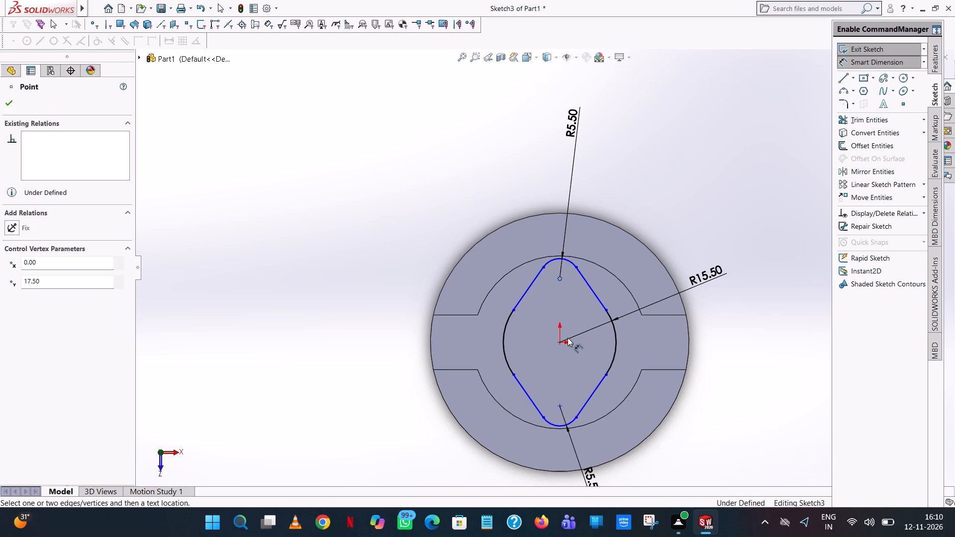
{"action": "left_click", "coordinate": [562, 343]}
{"action": "left_click", "coordinate": [357, 303]}
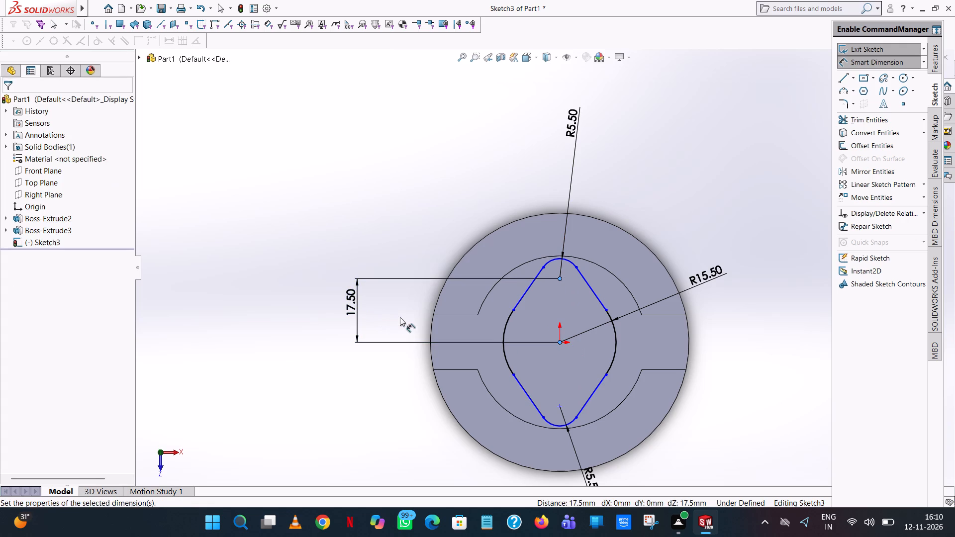
{"action": "left_click", "coordinate": [314, 289]}
{"action": "left_click", "coordinate": [356, 181]}
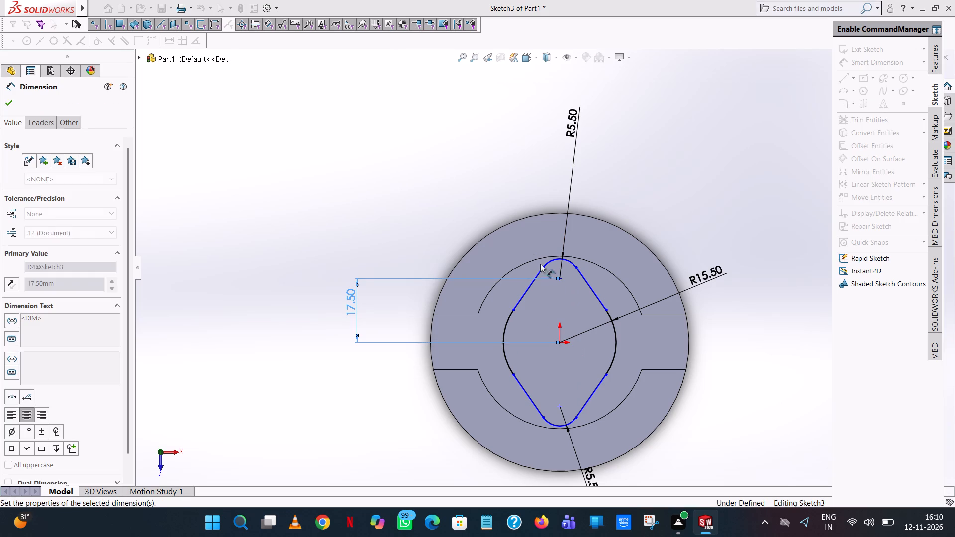
{"action": "left_click", "coordinate": [560, 345]}
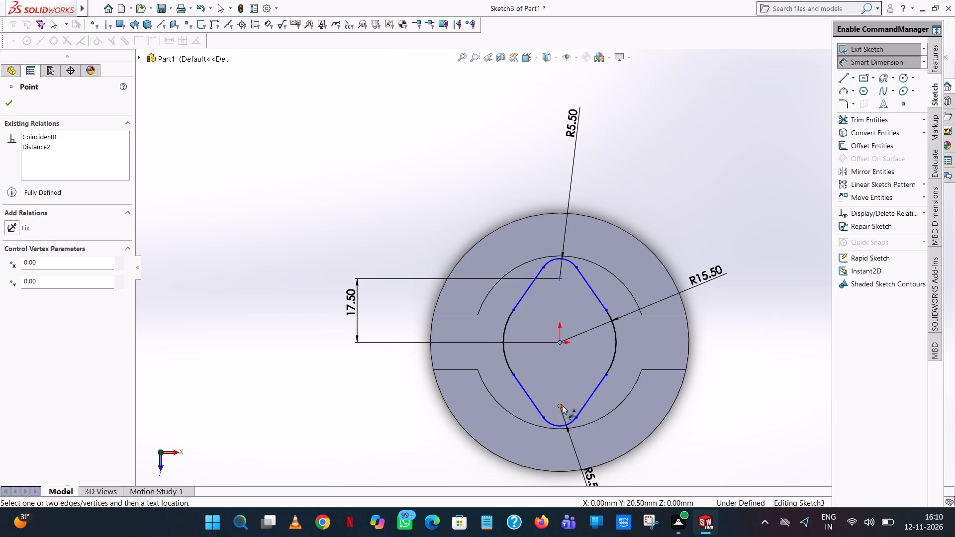
{"action": "left_click", "coordinate": [562, 405]}
{"action": "left_click", "coordinate": [377, 382]}
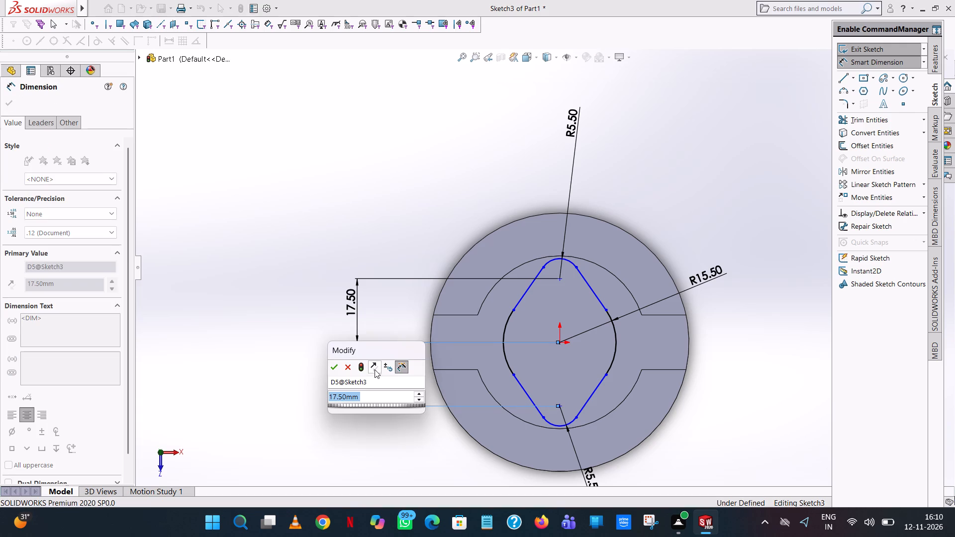
{"action": "left_click", "coordinate": [337, 367]}
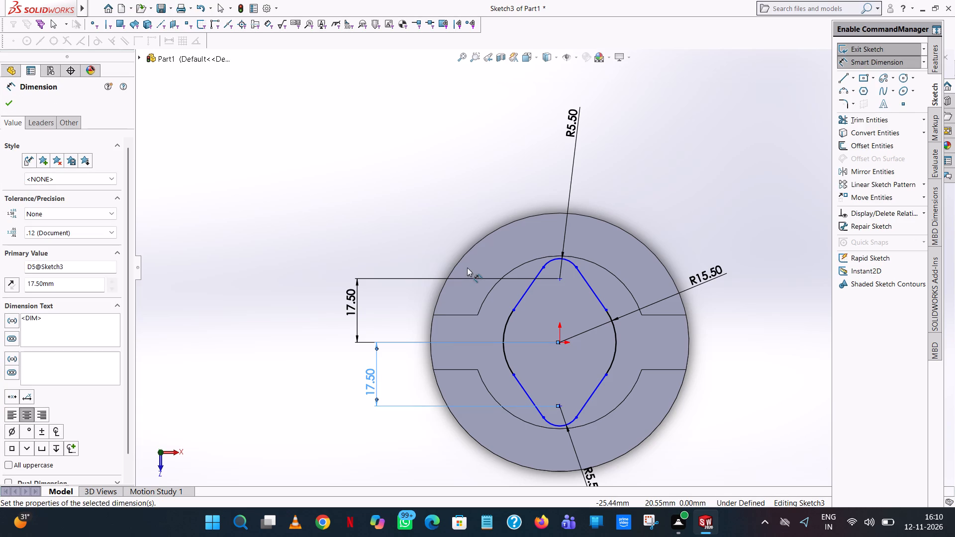
{"action": "key", "text": "Escape"}
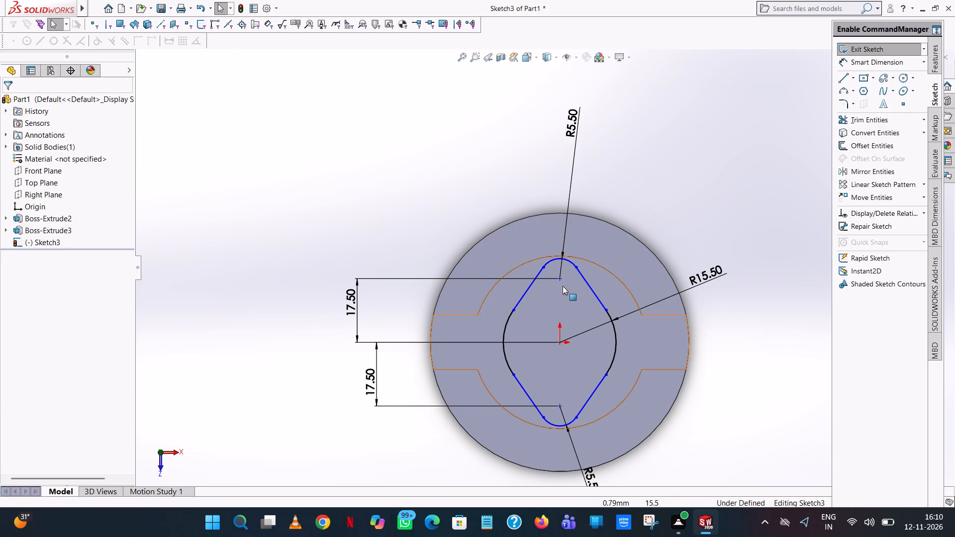
Add a vertical relation between the upper small arc's centre and the origin.
{"action": "left_click", "coordinate": [559, 278], "text": "ctrl"}
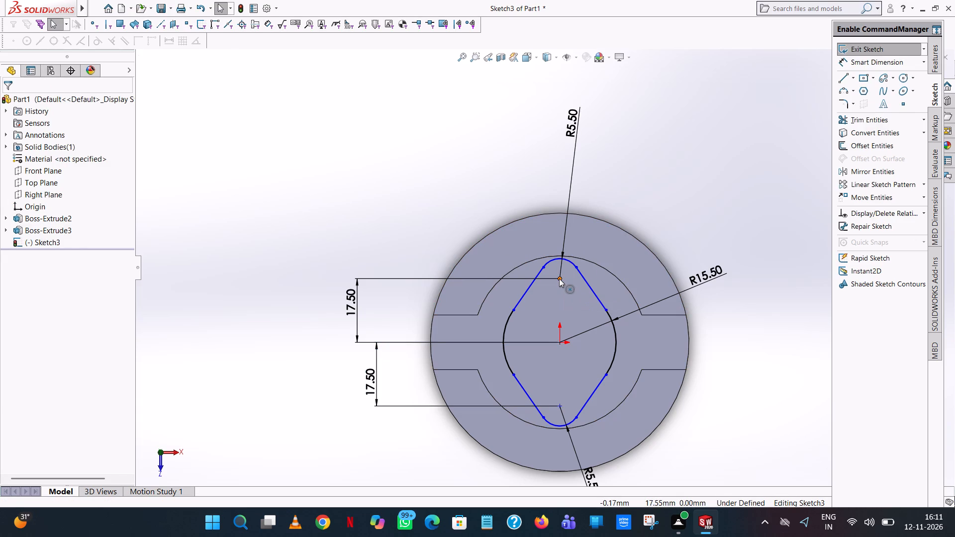
{"action": "left_click", "coordinate": [561, 344], "text": "ctrl"}
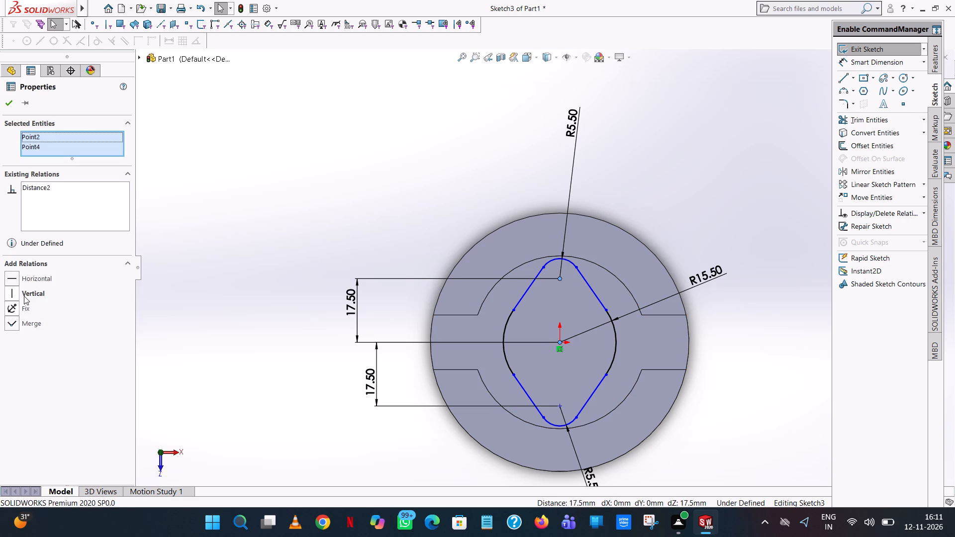
{"action": "left_click", "coordinate": [24, 296]}
{"action": "left_click", "coordinate": [243, 193]}
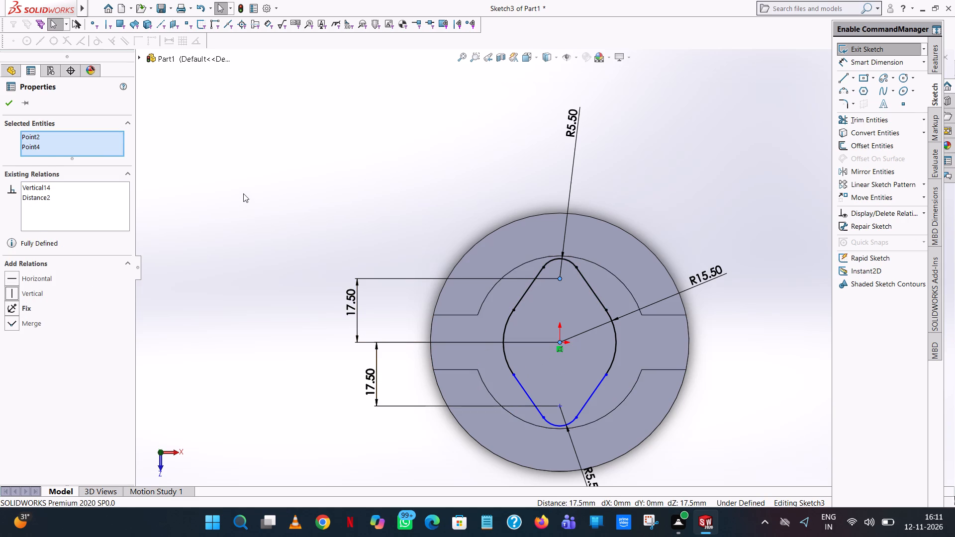
Add a vertical relation between the lower small arc's centre and the origin.
{"action": "left_click", "coordinate": [559, 342], "text": "ctrl"}
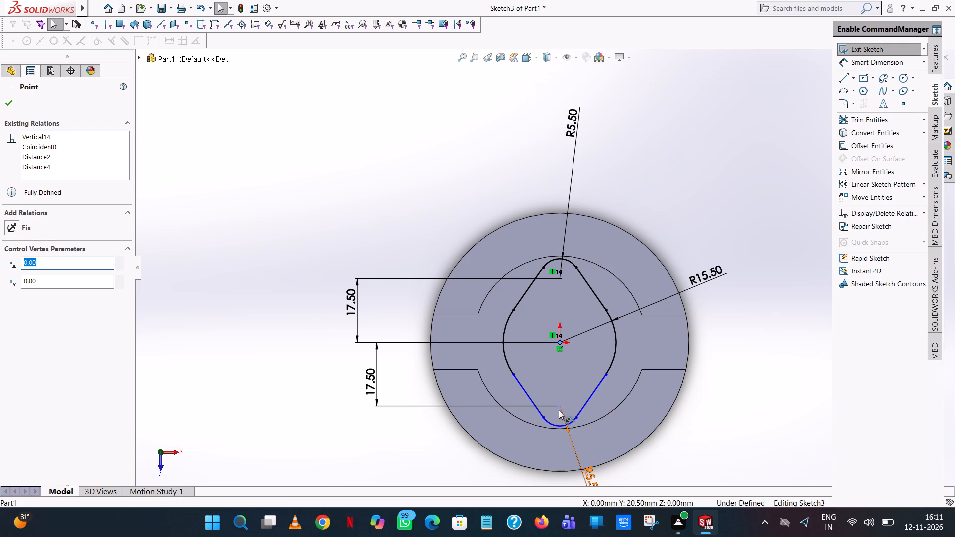
{"action": "left_click", "coordinate": [560, 407], "text": "ctrl"}
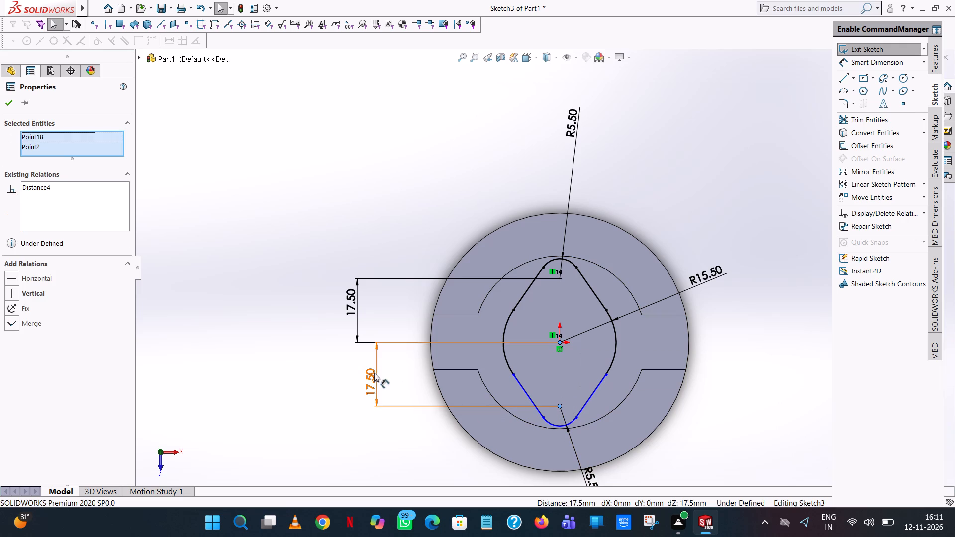
{"action": "left_click", "coordinate": [20, 290]}
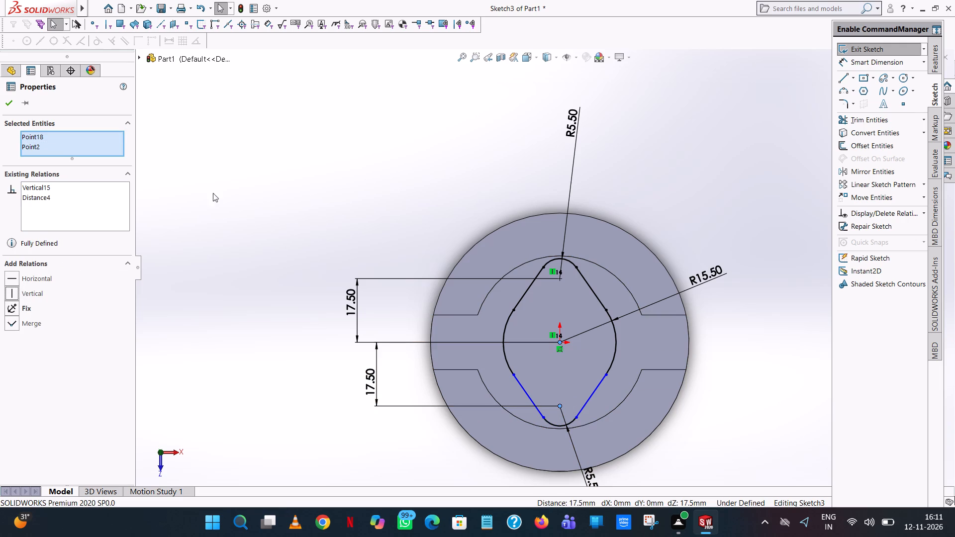
{"action": "left_click", "coordinate": [10, 104]}
{"action": "left_click", "coordinate": [390, 123]}
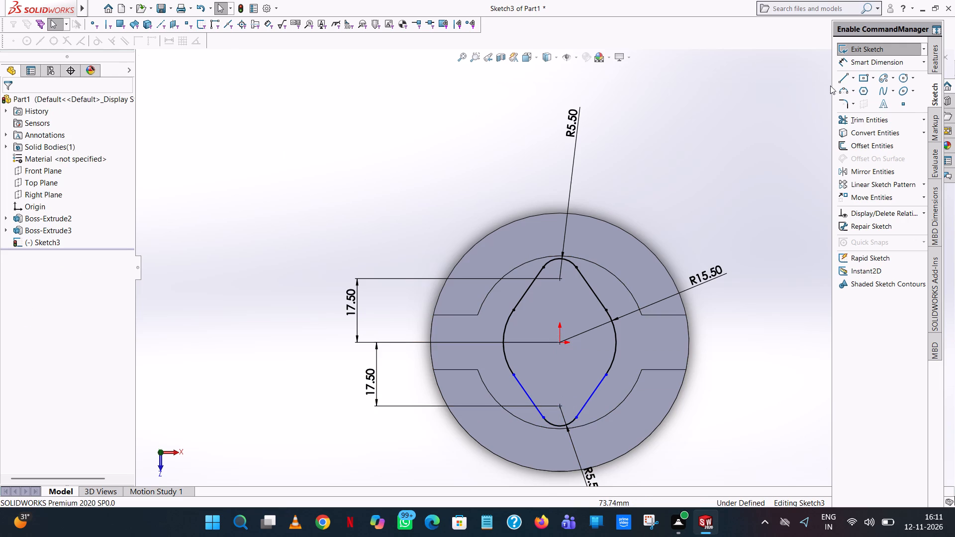
Add a vertical dimension to the profile's lower-right slanted line, placed outside the disc on the right.
{"action": "left_click", "coordinate": [865, 59]}
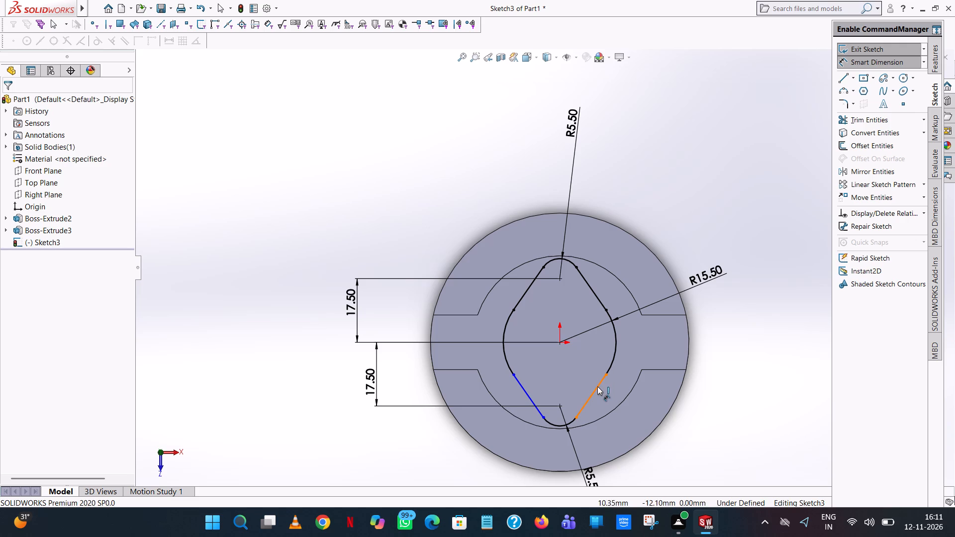
{"action": "left_click", "coordinate": [597, 386]}
{"action": "left_click", "coordinate": [702, 407]}
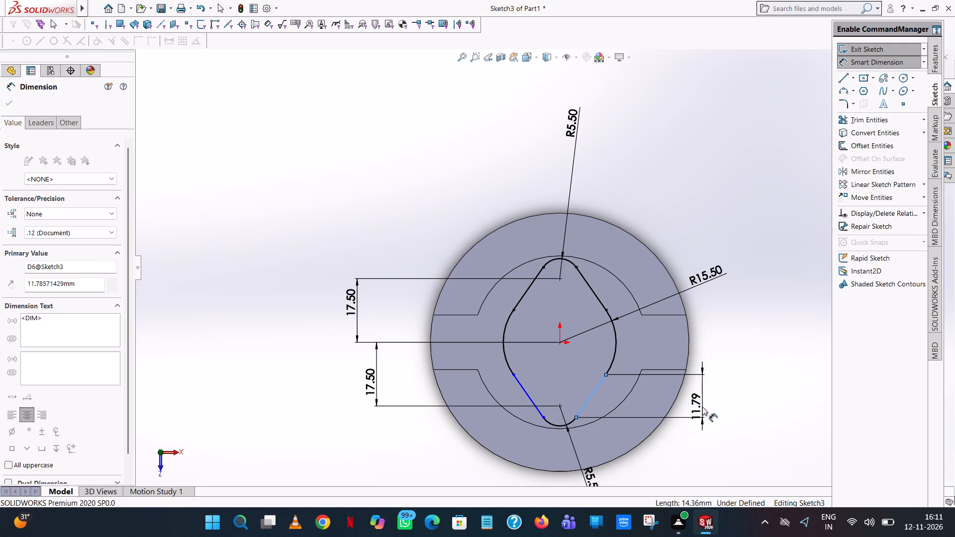
{"action": "left_click", "coordinate": [659, 391]}
{"action": "left_click", "coordinate": [726, 339]}
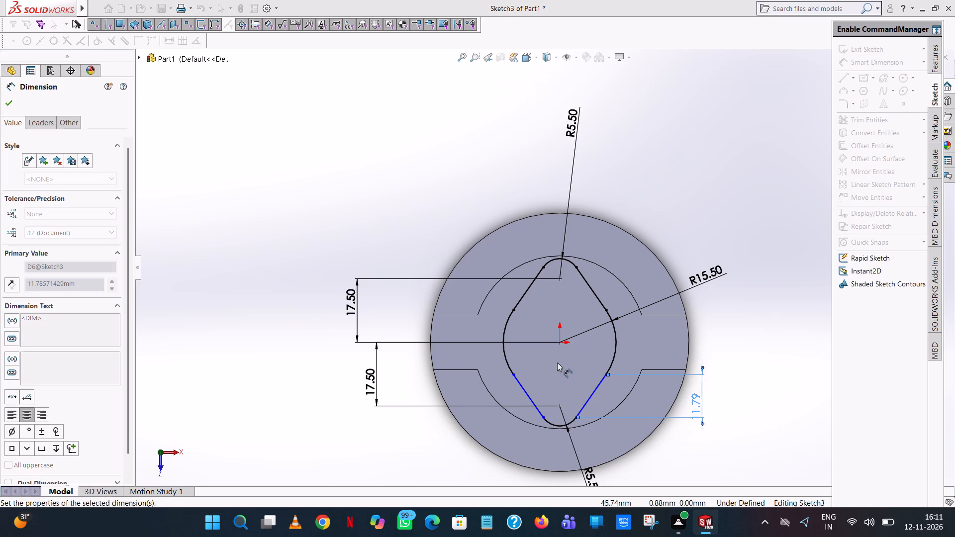
Add a horizontal dimension to the profile's lower-left slanted line, placed below the profile.
{"action": "left_click", "coordinate": [526, 394]}
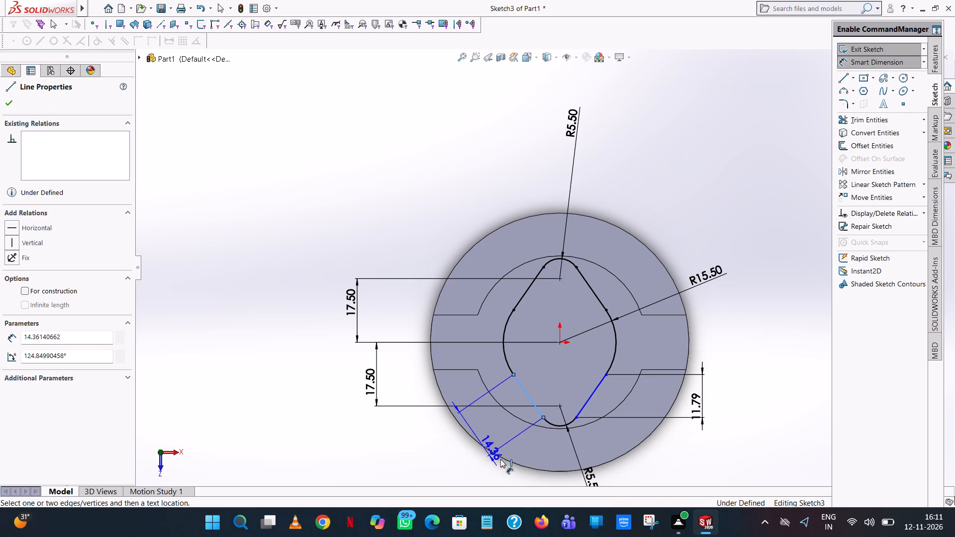
{"action": "left_click", "coordinate": [535, 467]}
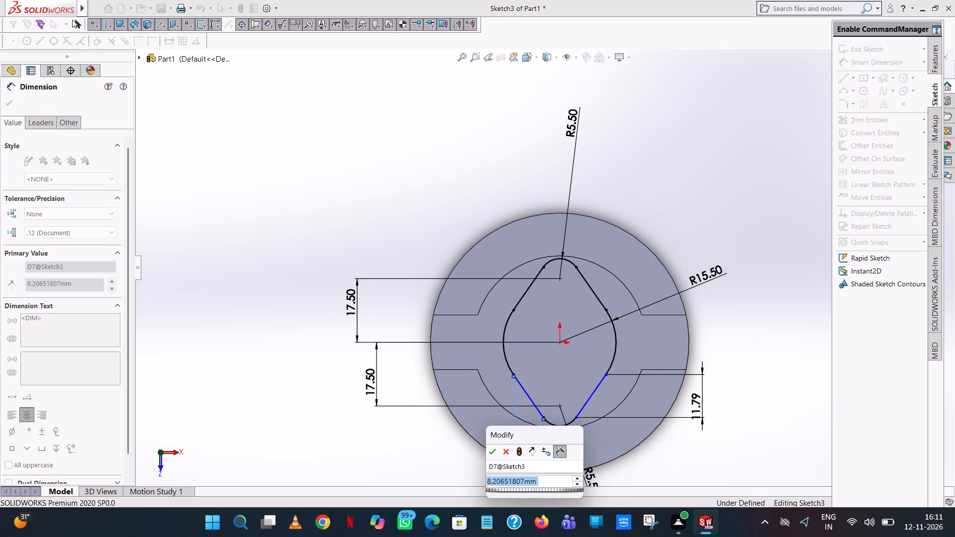
{"action": "left_click", "coordinate": [492, 451]}
{"action": "left_click", "coordinate": [445, 436]}
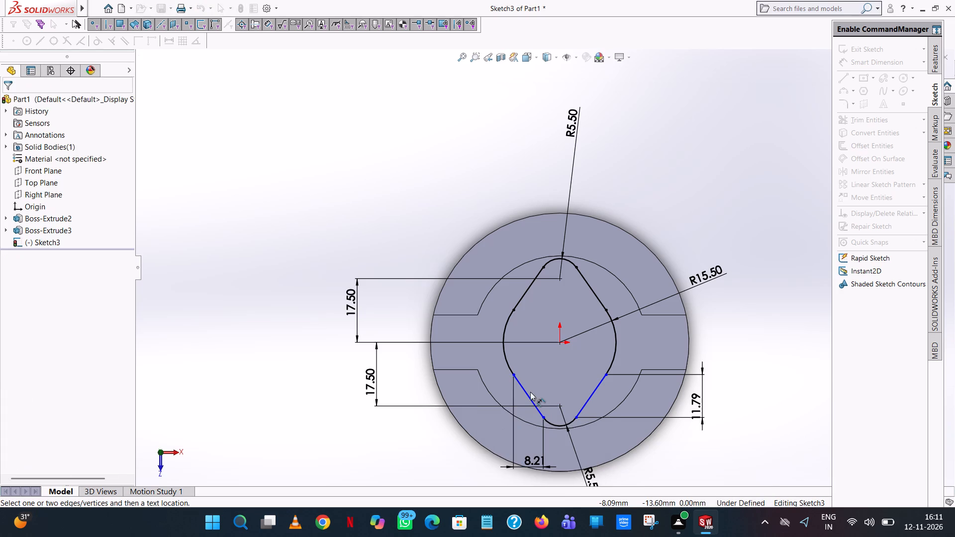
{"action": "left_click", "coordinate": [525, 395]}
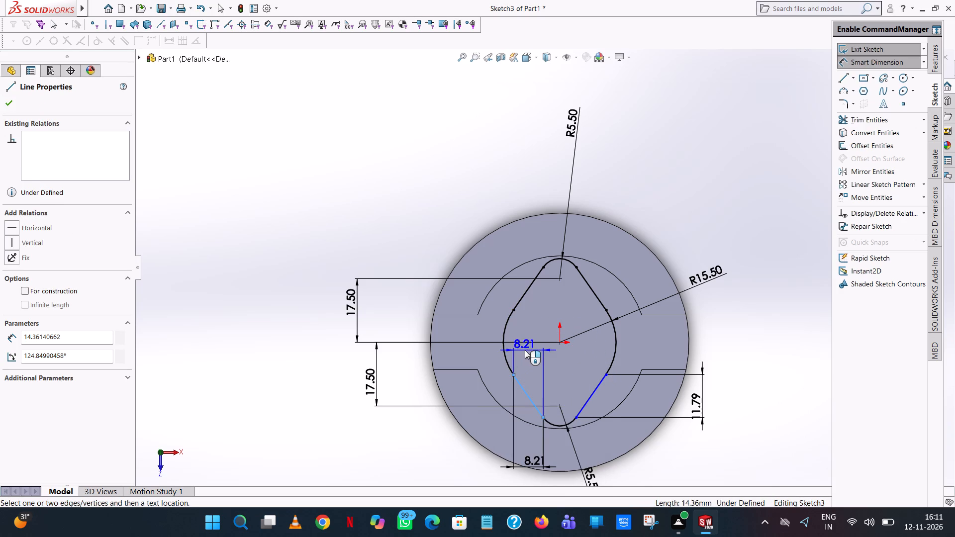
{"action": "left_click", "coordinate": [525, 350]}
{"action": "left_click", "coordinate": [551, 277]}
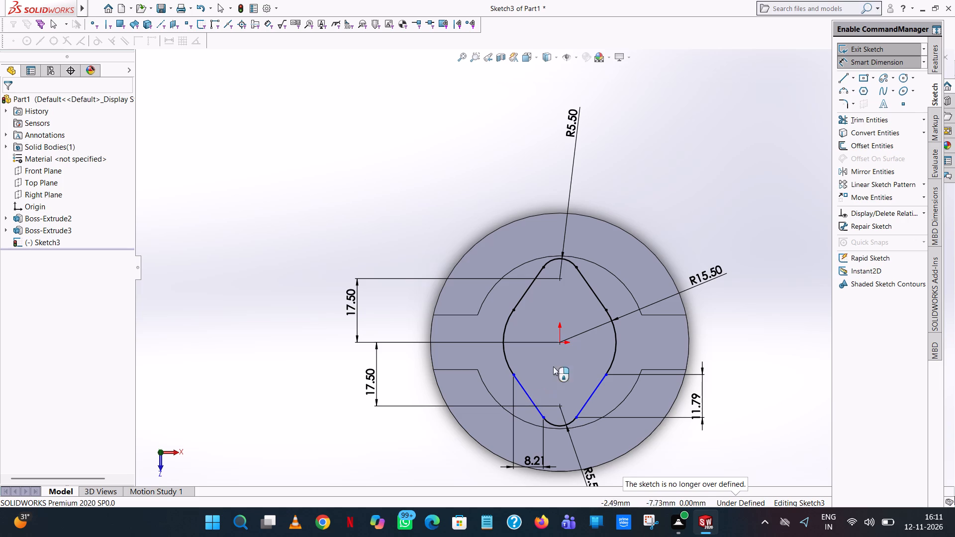
Add a vertical dimension to the profile's lower-left slanted line, placed inside the profile.
{"action": "left_click", "coordinate": [530, 398]}
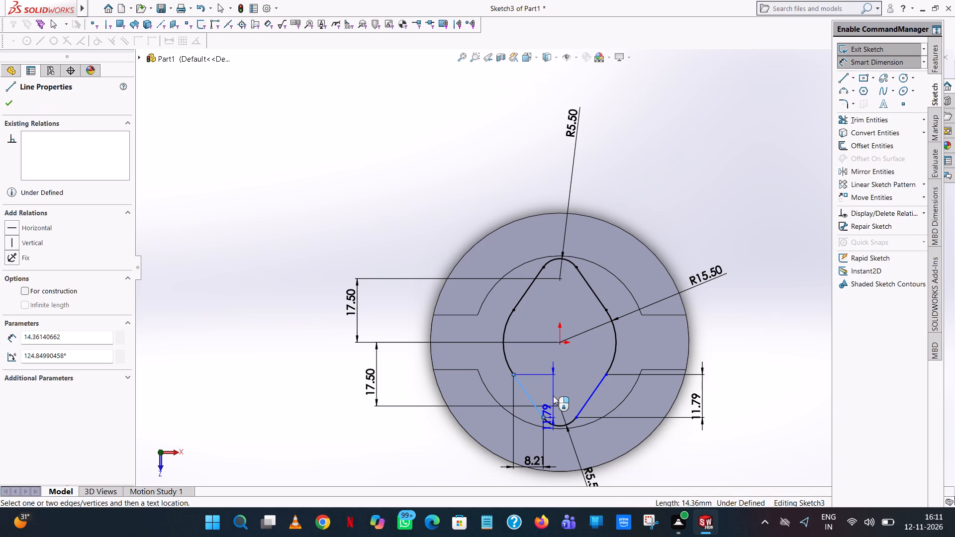
{"action": "left_click", "coordinate": [553, 396]}
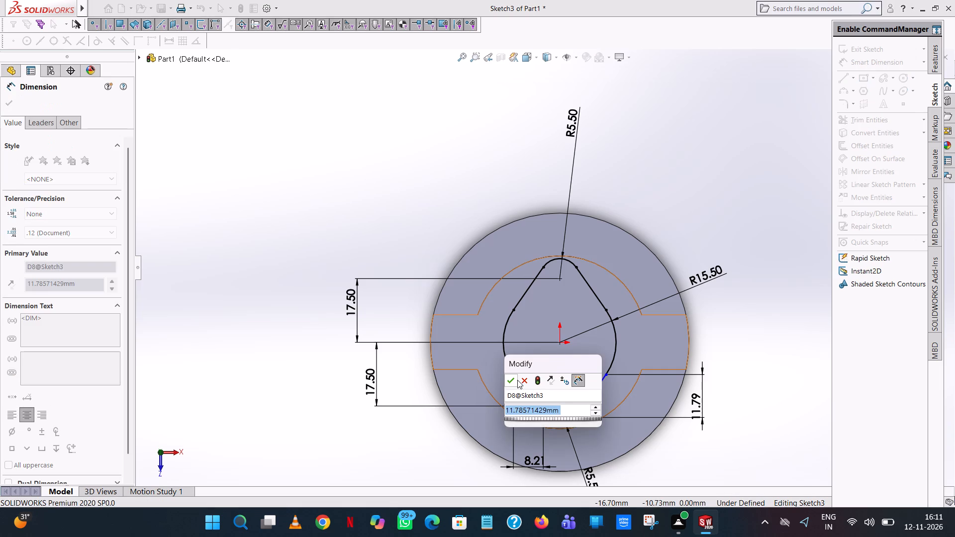
{"action": "left_click", "coordinate": [513, 380]}
{"action": "left_click", "coordinate": [665, 332]}
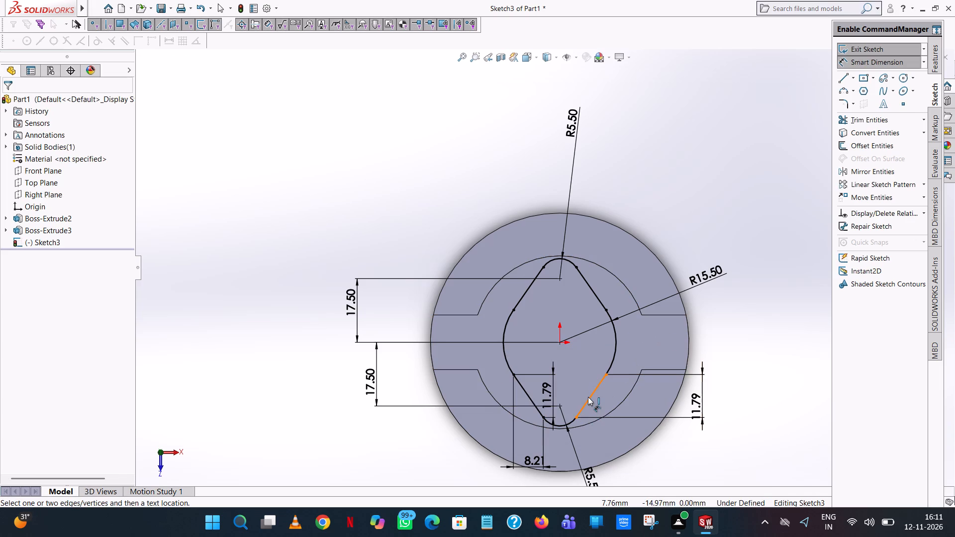
Dimension the aligned length of the profile's lower-right slanted line, placed beside the line.
{"action": "left_click", "coordinate": [588, 397]}
{"action": "left_click", "coordinate": [606, 430]}
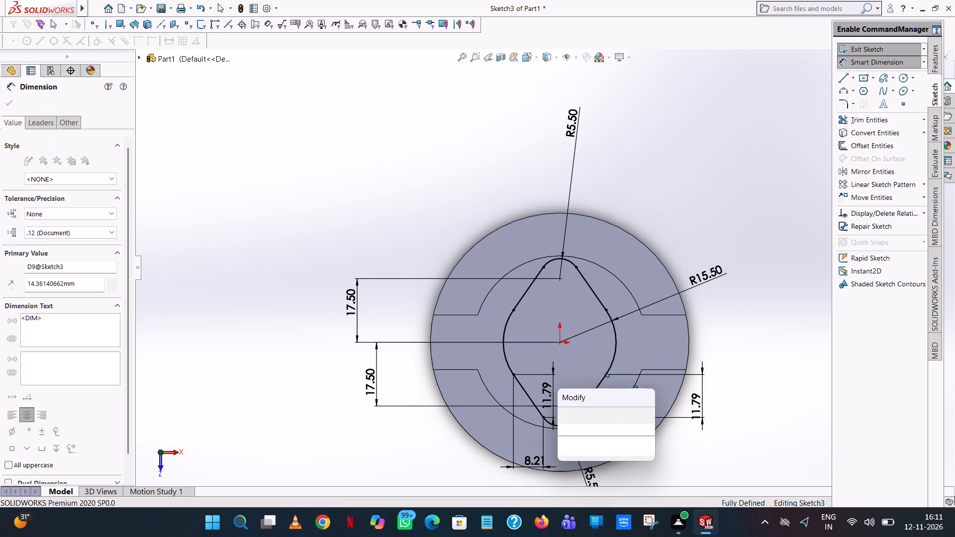
{"action": "left_click", "coordinate": [567, 415]}
{"action": "left_click", "coordinate": [608, 194]}
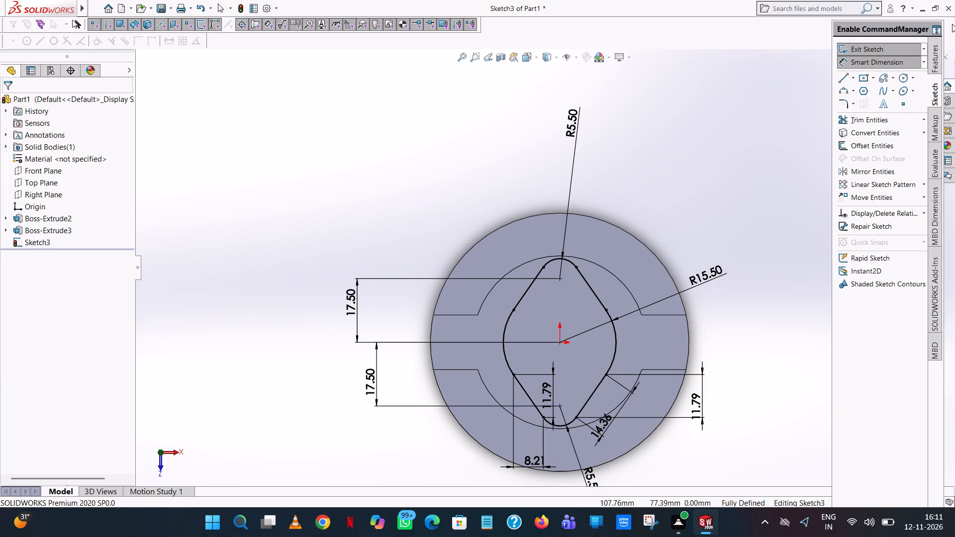
Extrude the two-lobed central profile as a blind boss with a depth of 39-20.5 (18.50 mm), merged with the flange body.
{"action": "left_click", "coordinate": [936, 61]}
{"action": "left_click", "coordinate": [905, 51]}
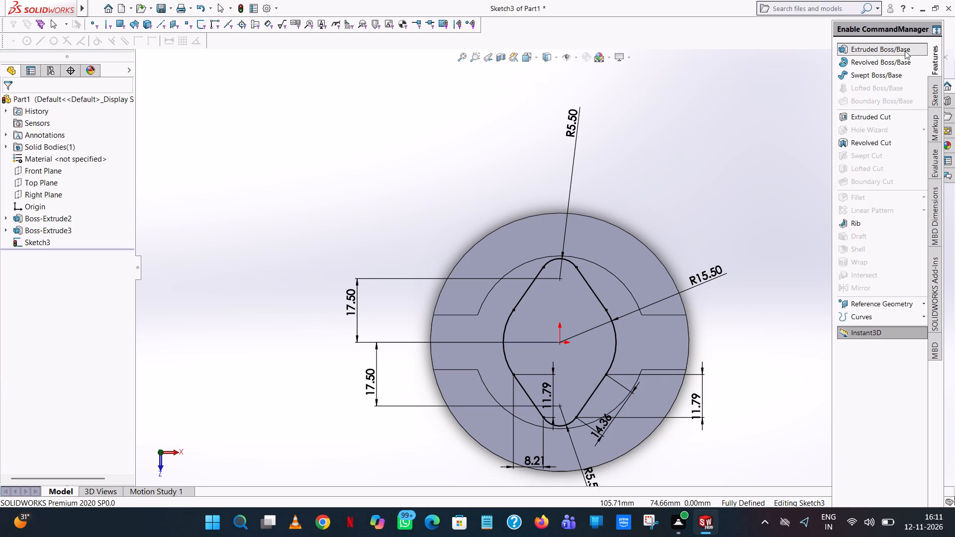
{"action": "scroll", "coordinate": [653, 255], "scroll_direction": "up", "scroll_amount": 2}
{"action": "middle_click_drag", "start_coordinate": [655, 255], "coordinate": [651, 248]}
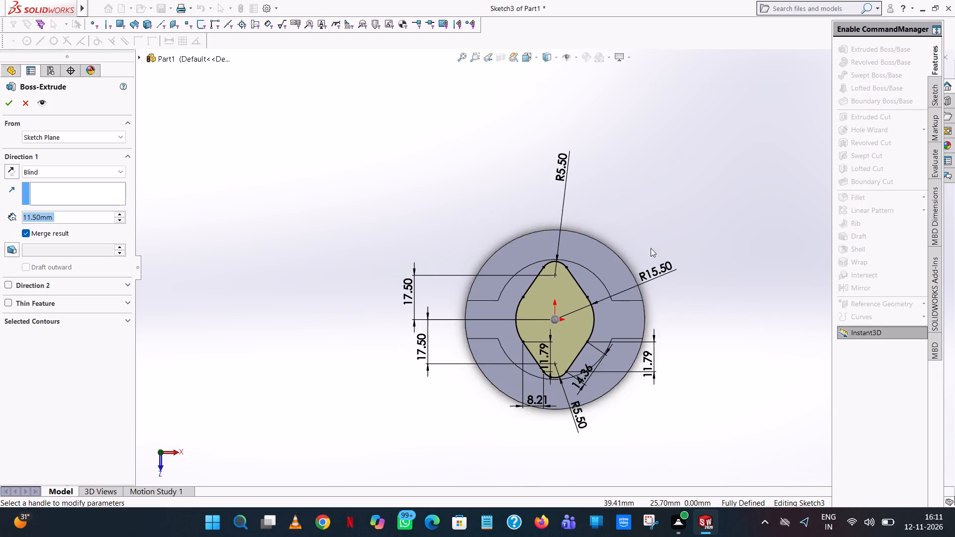
{"action": "middle_click_drag", "start_coordinate": [651, 248], "coordinate": [693, 62]}
{"action": "scroll", "coordinate": [693, 62], "scroll_direction": "up", "scroll_amount": 1}
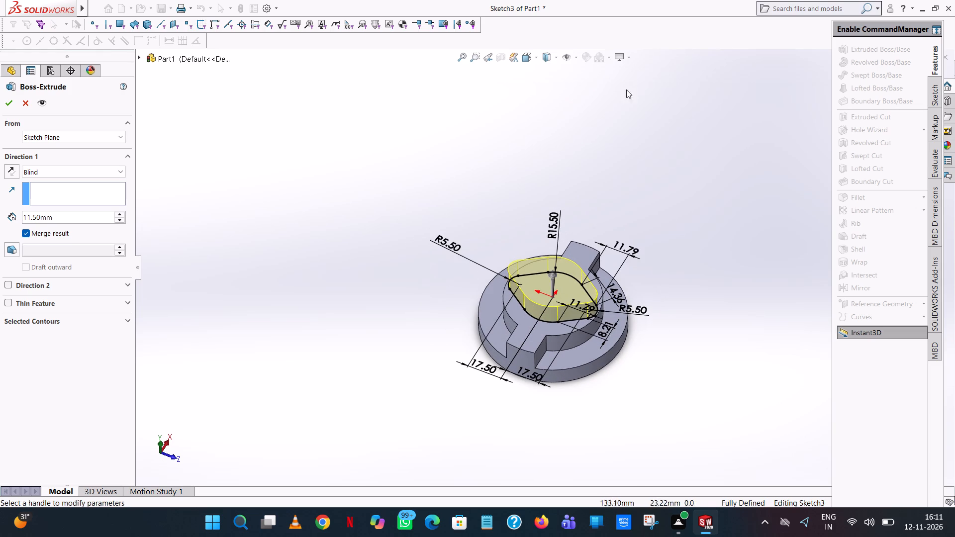
{"action": "double_click", "coordinate": [67, 217]}
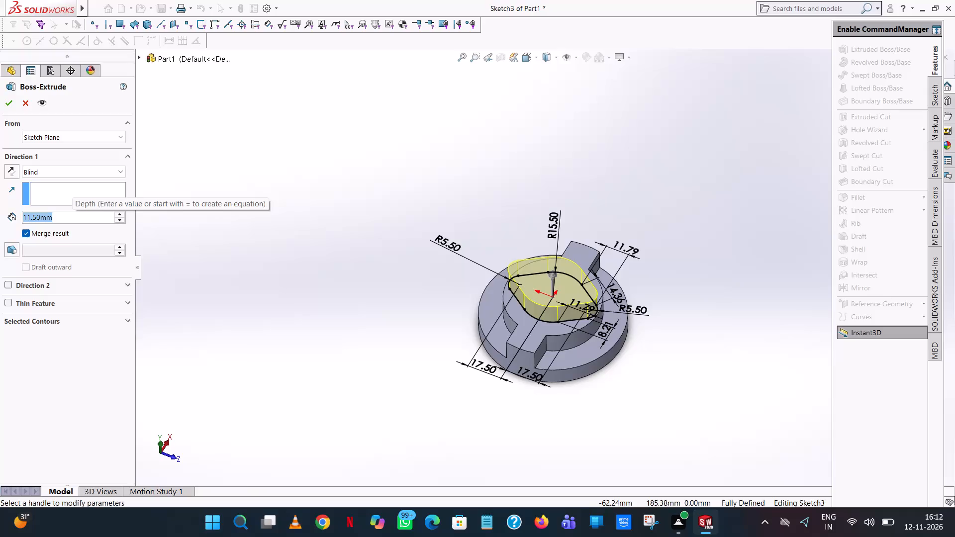
{"action": "key", "text": "3"}
{"action": "type", "text": "9-"}
{"action": "type", "text": "20.5"}
{"action": "key", "text": "Return"}
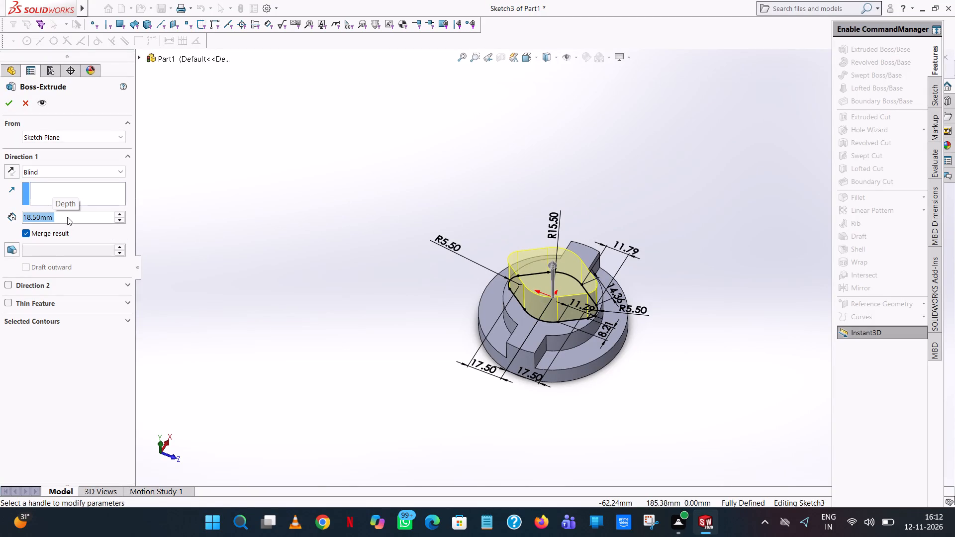
{"action": "left_click", "coordinate": [0, 99]}
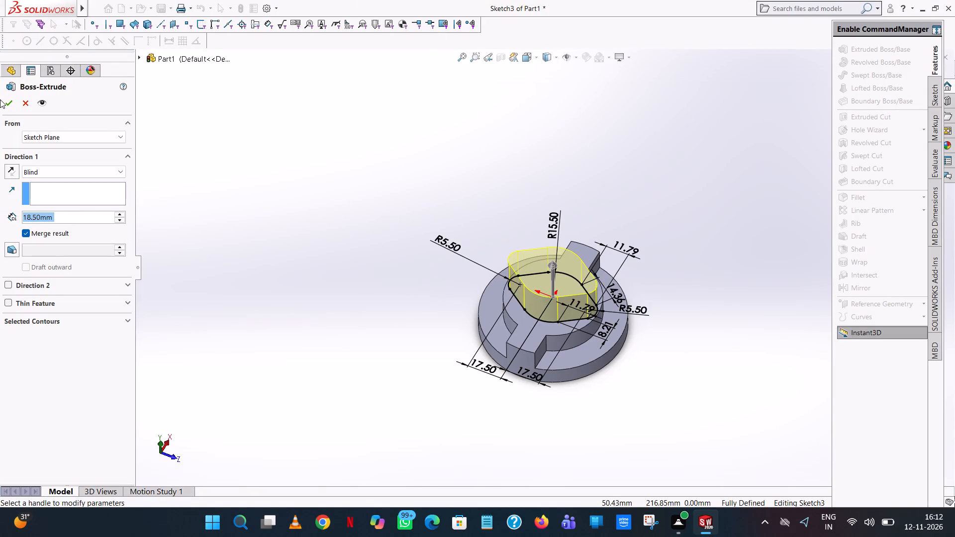
{"action": "left_click", "coordinate": [4, 99]}
{"action": "left_click", "coordinate": [502, 165]}
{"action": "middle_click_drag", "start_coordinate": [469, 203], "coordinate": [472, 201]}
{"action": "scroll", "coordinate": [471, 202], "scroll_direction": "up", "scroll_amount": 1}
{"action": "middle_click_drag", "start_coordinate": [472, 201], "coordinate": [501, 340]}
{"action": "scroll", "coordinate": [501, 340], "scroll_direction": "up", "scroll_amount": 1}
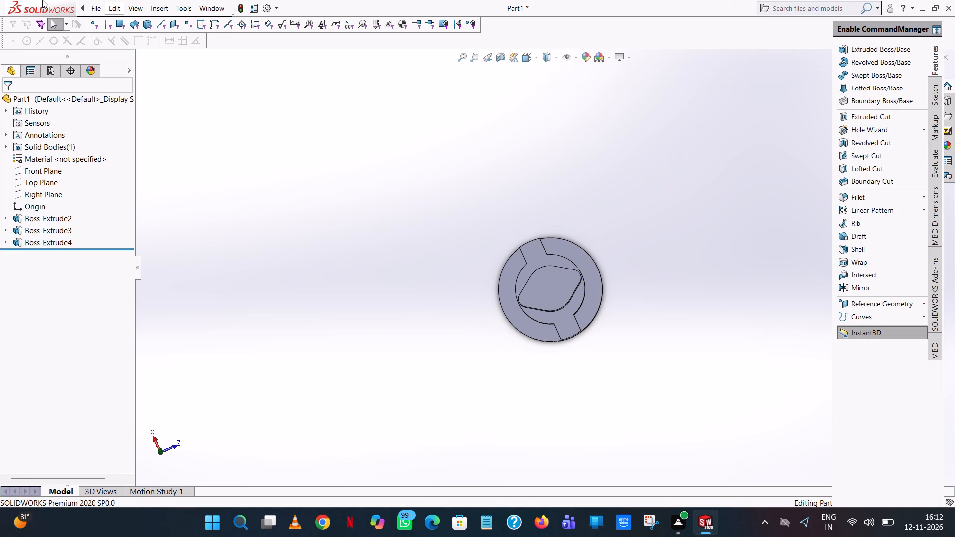
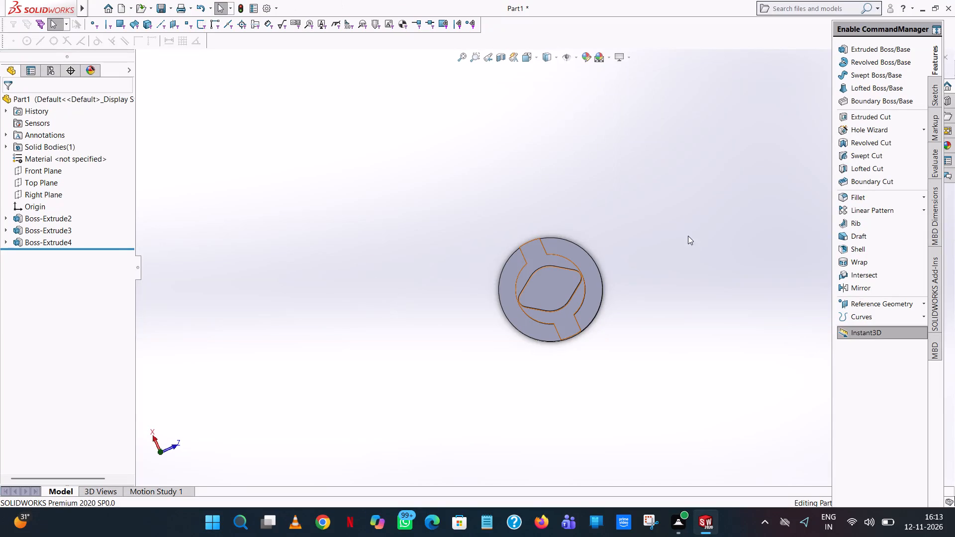
Start an extruded-cut sketch on the two-lobed boss's top face and draw an origin-centred circle with radius 23/2 (11.50 mm).
{"action": "left_click", "coordinate": [876, 115]}
{"action": "left_click", "coordinate": [556, 295]}
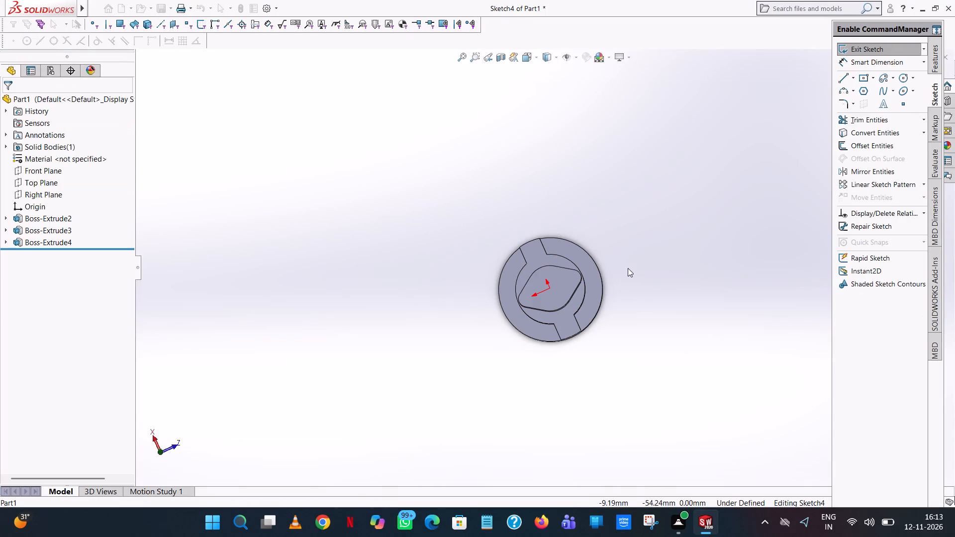
{"action": "scroll", "coordinate": [593, 245], "scroll_direction": "down", "scroll_amount": 5}
{"action": "scroll", "coordinate": [410, 399], "scroll_direction": "up", "scroll_amount": 6}
{"action": "scroll", "coordinate": [534, 331], "scroll_direction": "down", "scroll_amount": 5}
{"action": "left_click", "coordinate": [899, 75]}
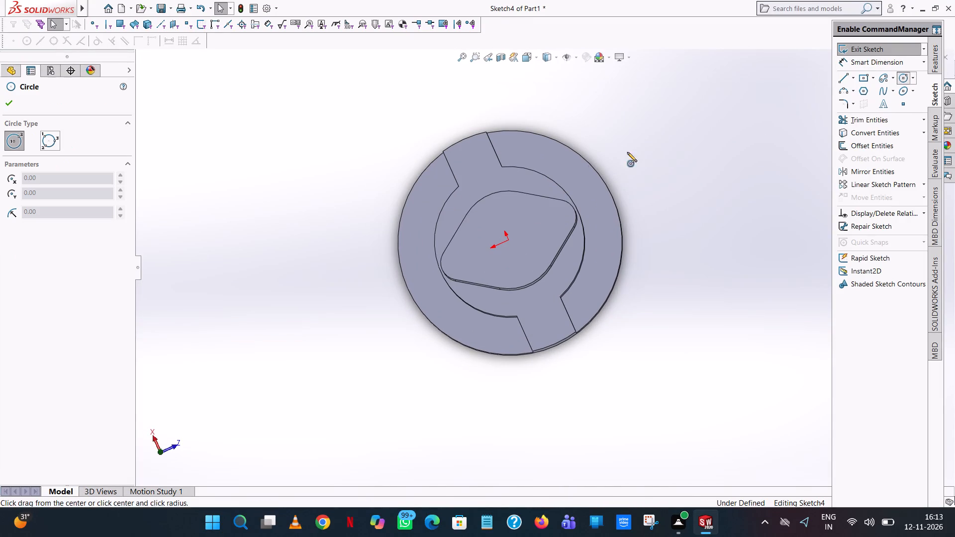
{"action": "scroll", "coordinate": [481, 268], "scroll_direction": "down", "scroll_amount": 5}
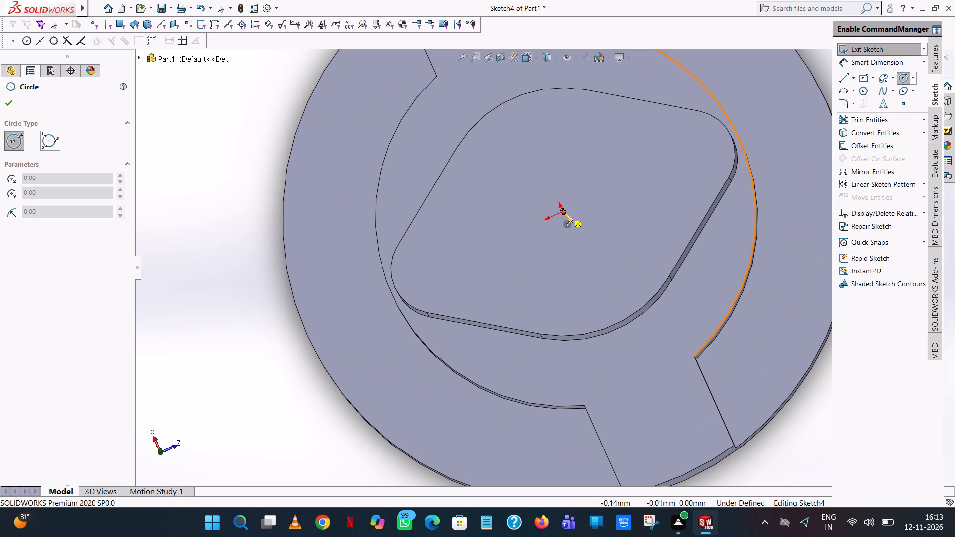
{"action": "left_click", "coordinate": [564, 213]}
{"action": "left_click", "coordinate": [585, 137]}
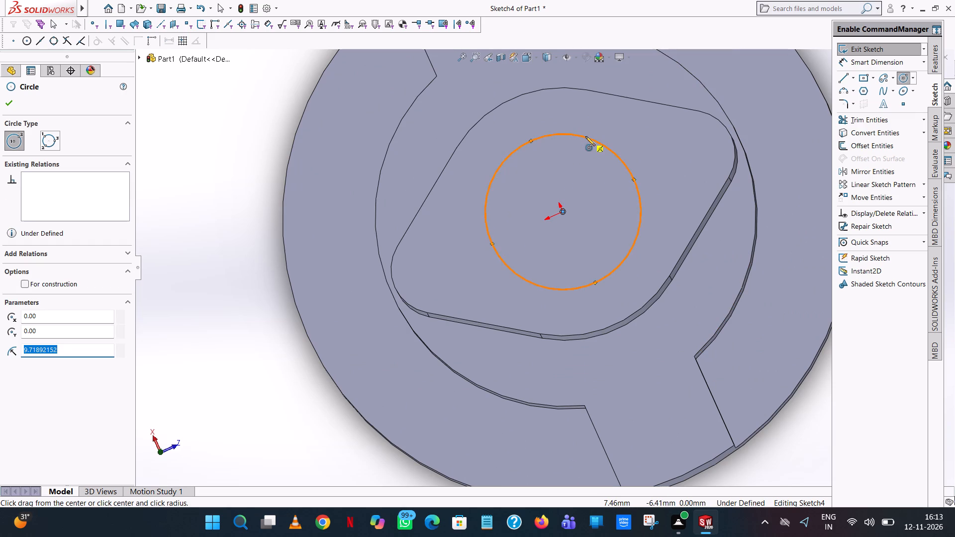
{"action": "type", "text": "23"}
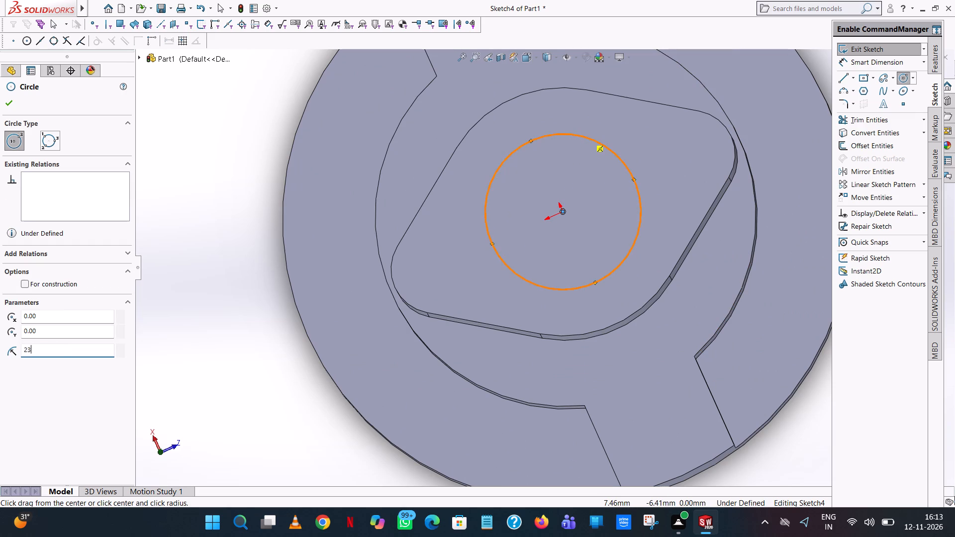
{"action": "key", "text": "slash"}
{"action": "key", "text": "2"}
{"action": "key", "text": "Return"}
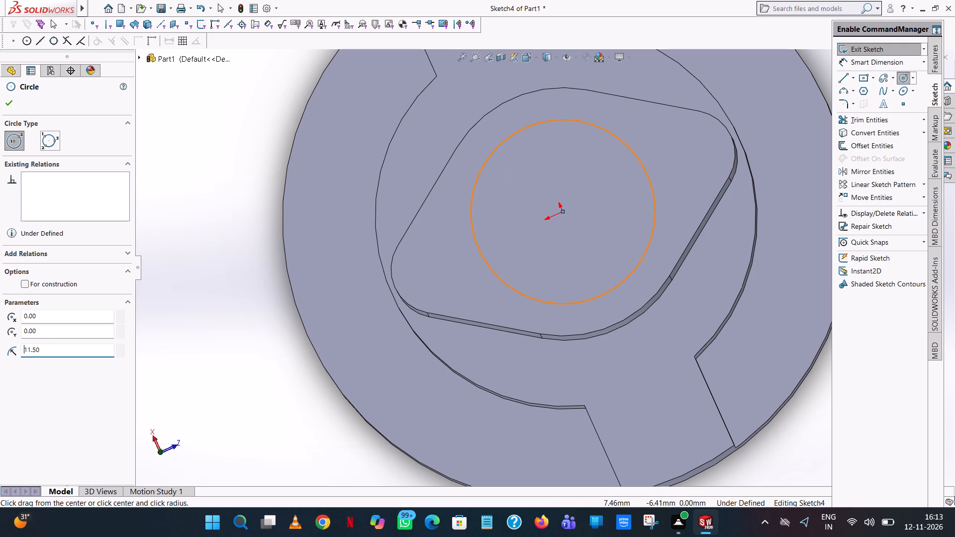
{"action": "right_click", "coordinate": [585, 136]}
{"action": "left_click", "coordinate": [609, 148]}
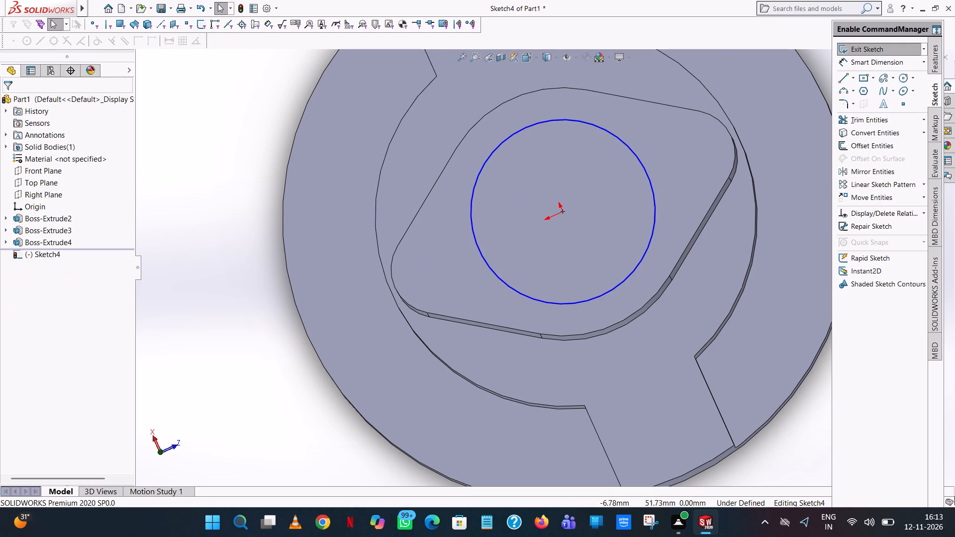
Dimension the circle's diameter as 23 mm, placing the dimension outside the boss outline.
{"action": "left_click", "coordinate": [852, 64]}
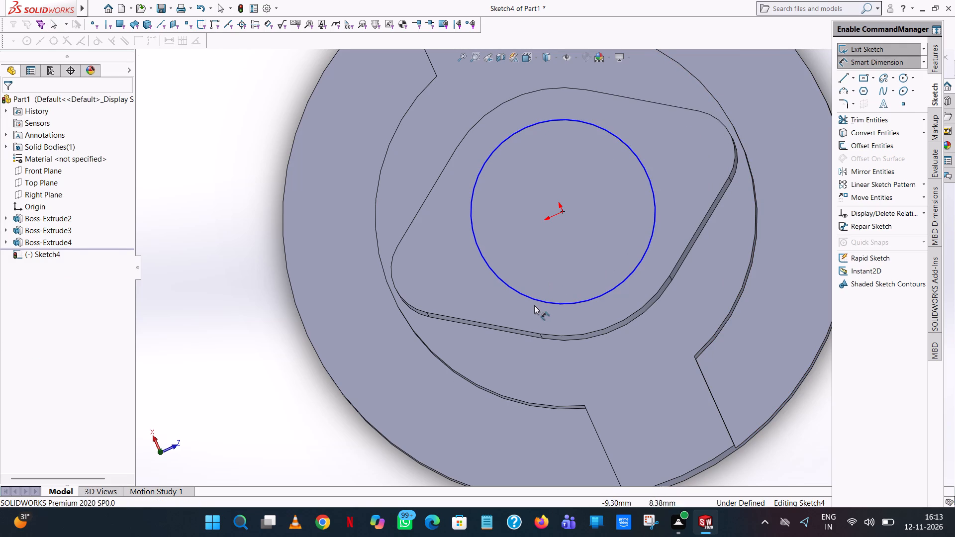
{"action": "left_click", "coordinate": [535, 302]}
{"action": "left_click", "coordinate": [307, 299]}
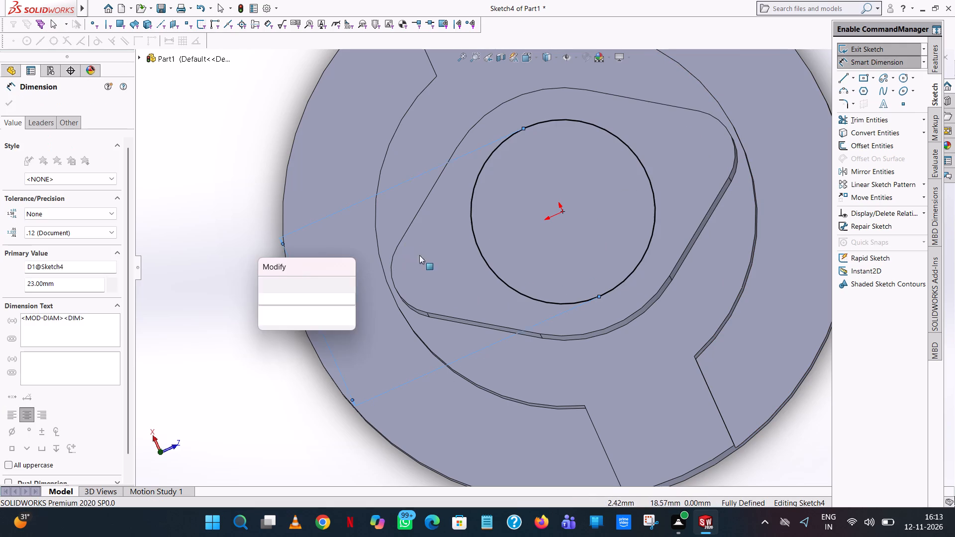
{"action": "left_click", "coordinate": [262, 280]}
{"action": "left_click", "coordinate": [233, 247]}
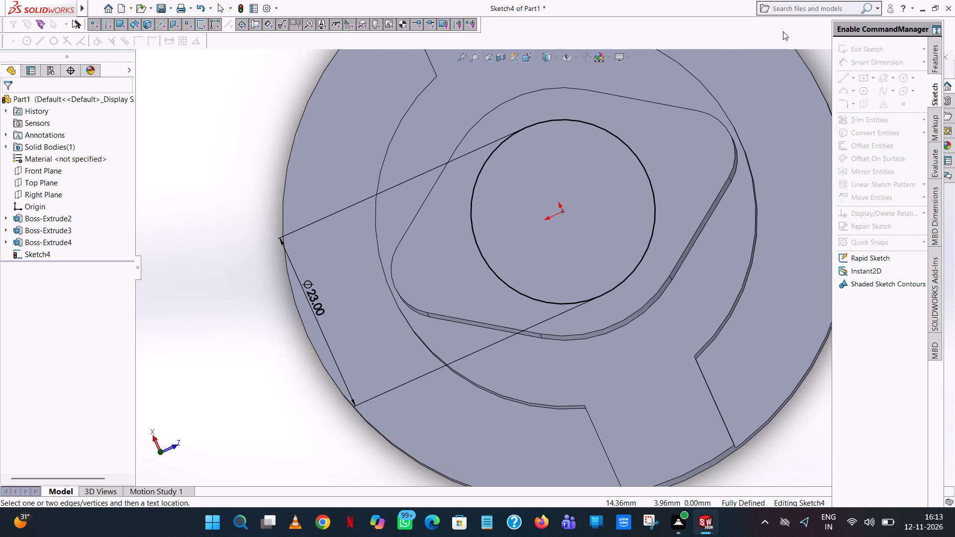
Cut-extrude the 23 mm circle down through the boss, ending Up To Vertex at the boss's bottom edge.
{"action": "left_click", "coordinate": [938, 47]}
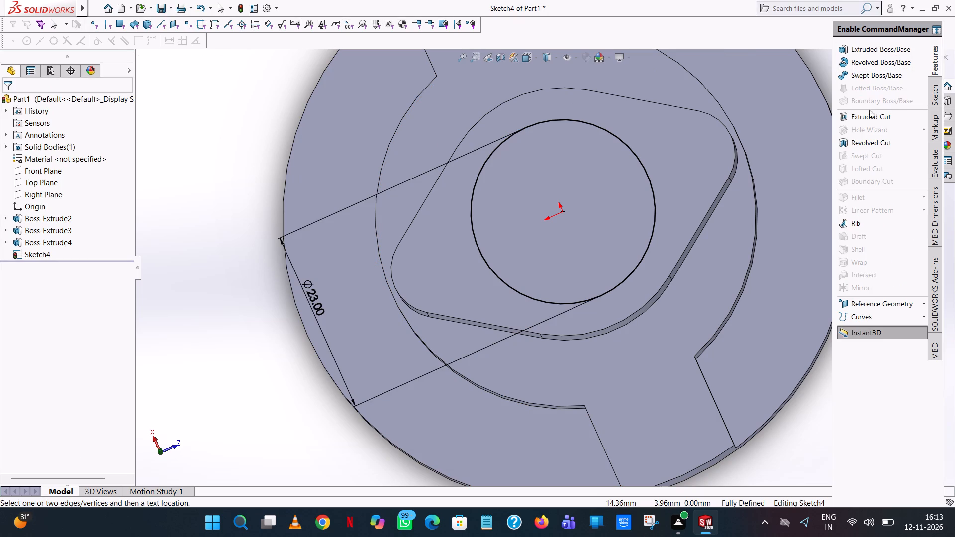
{"action": "left_click", "coordinate": [871, 114]}
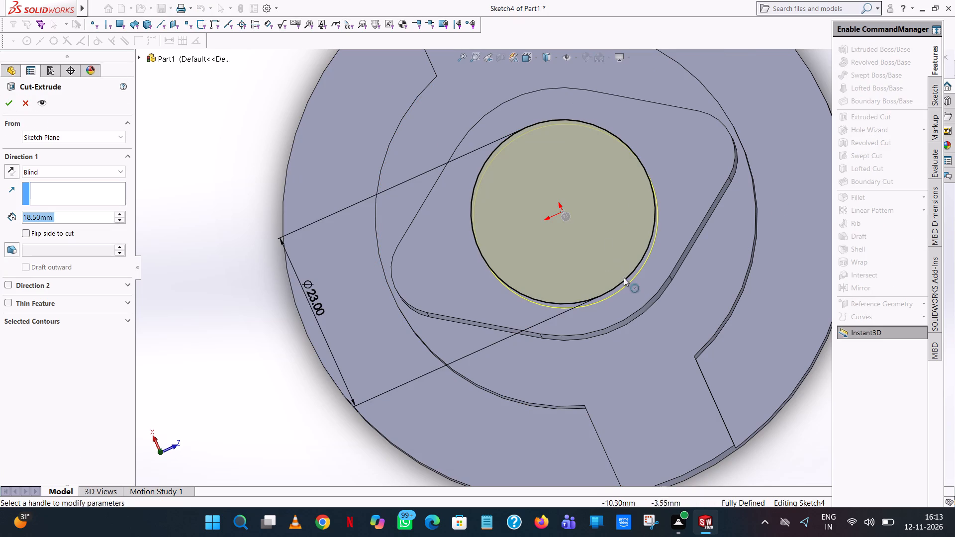
{"action": "middle_click_drag", "start_coordinate": [642, 277], "coordinate": [664, 70]}
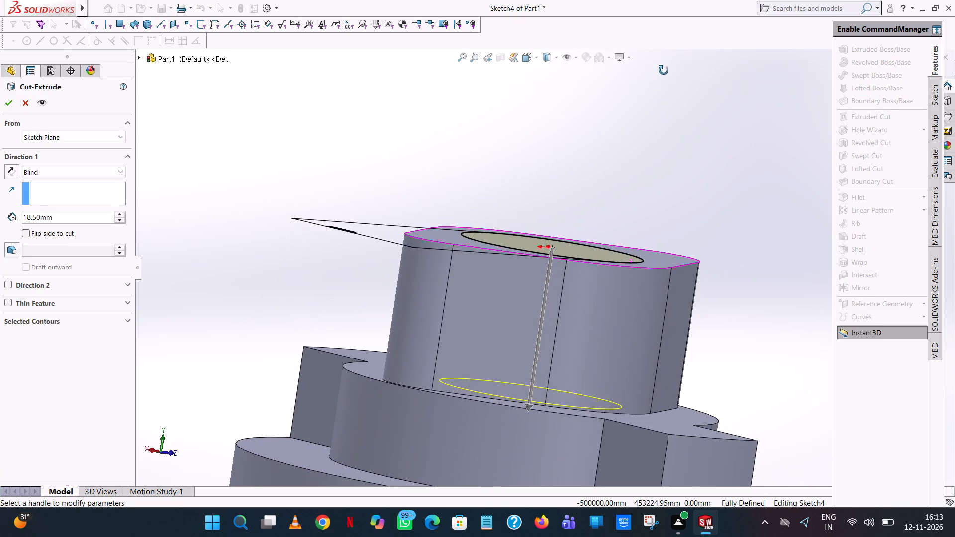
{"action": "middle_click_drag", "start_coordinate": [664, 70], "coordinate": [679, 102]}
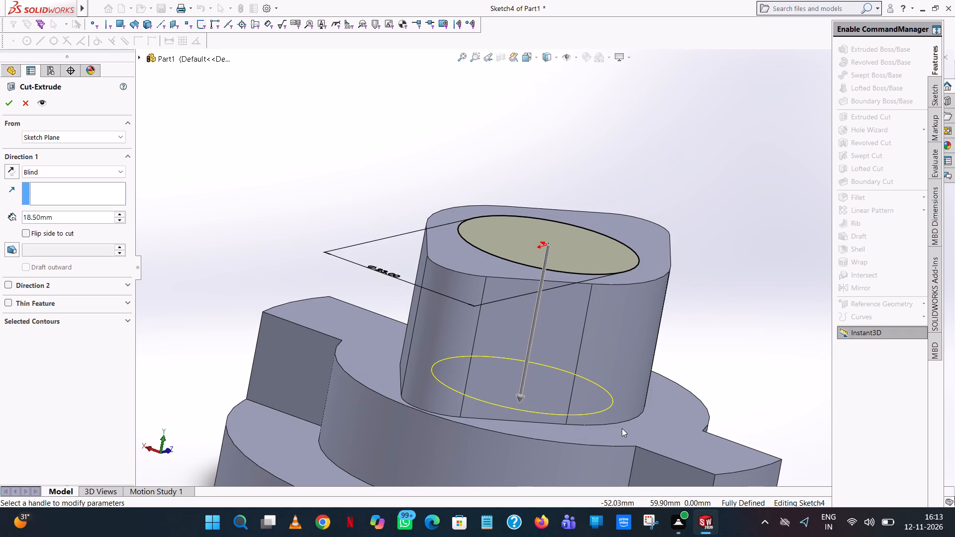
{"action": "left_click", "coordinate": [639, 416]}
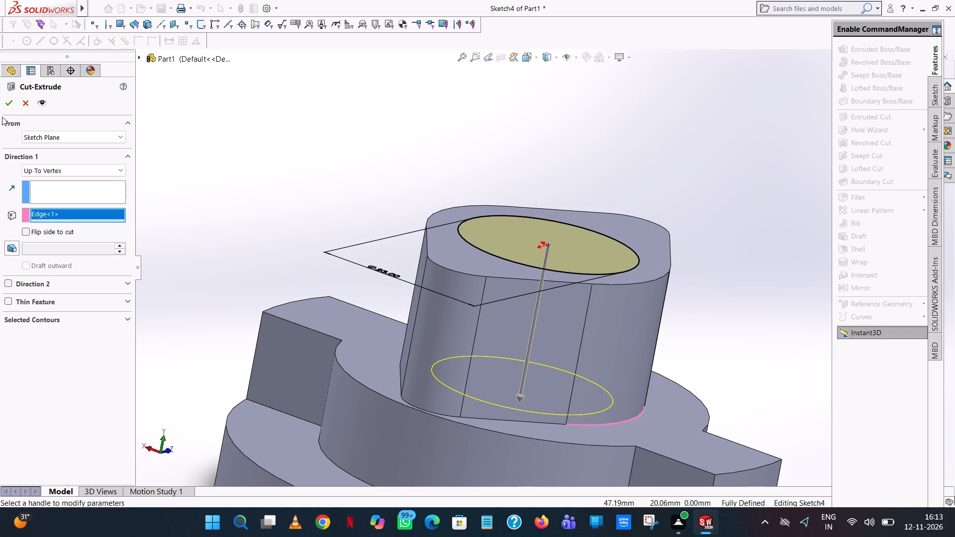
{"action": "left_click", "coordinate": [9, 106]}
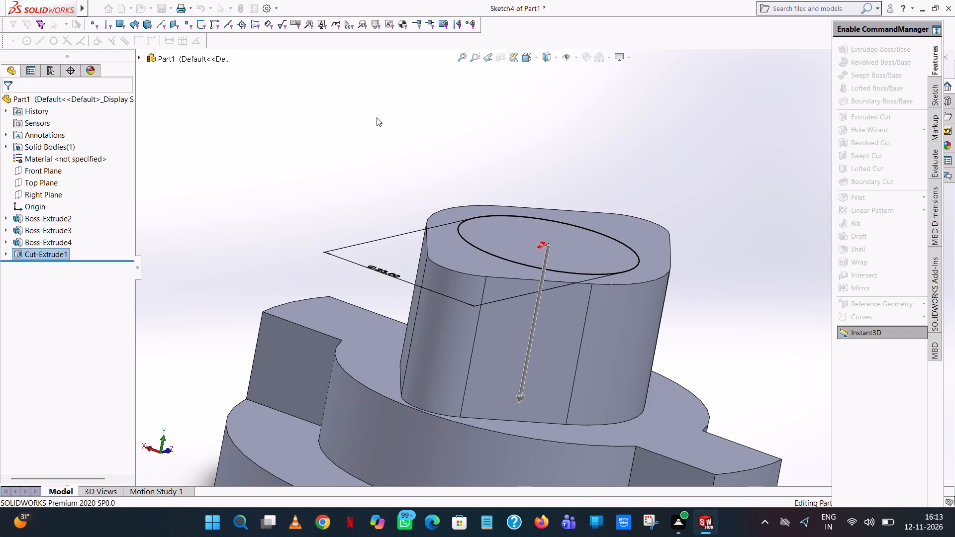
{"action": "left_click", "coordinate": [363, 117]}
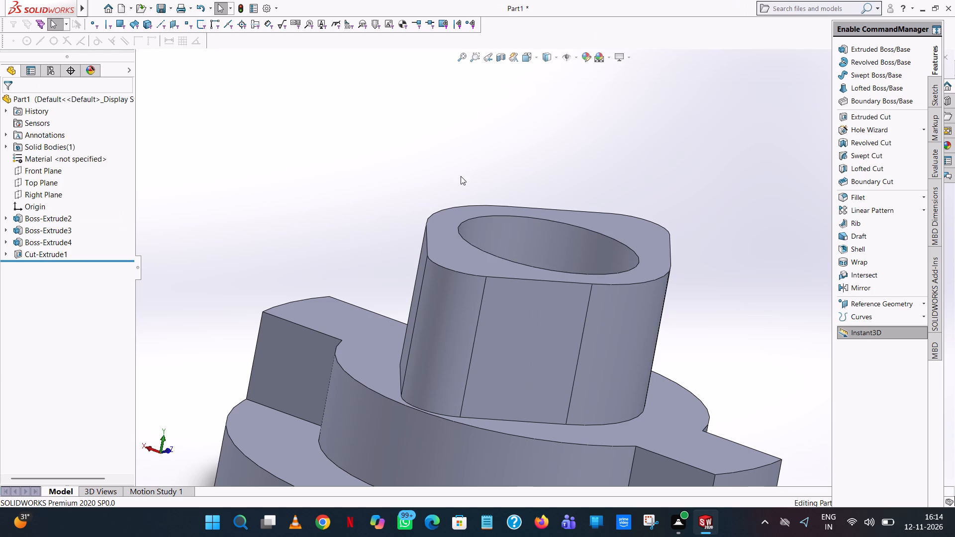
Start an extruded-cut sketch on the flange's flat underside and draw an origin-centred circle with radius about 26.9 mm.
{"action": "scroll", "coordinate": [554, 194], "scroll_direction": "up", "scroll_amount": 1}
{"action": "middle_click_drag", "start_coordinate": [550, 228], "coordinate": [550, 305]}
{"action": "scroll", "coordinate": [550, 281], "scroll_direction": "up", "scroll_amount": 1}
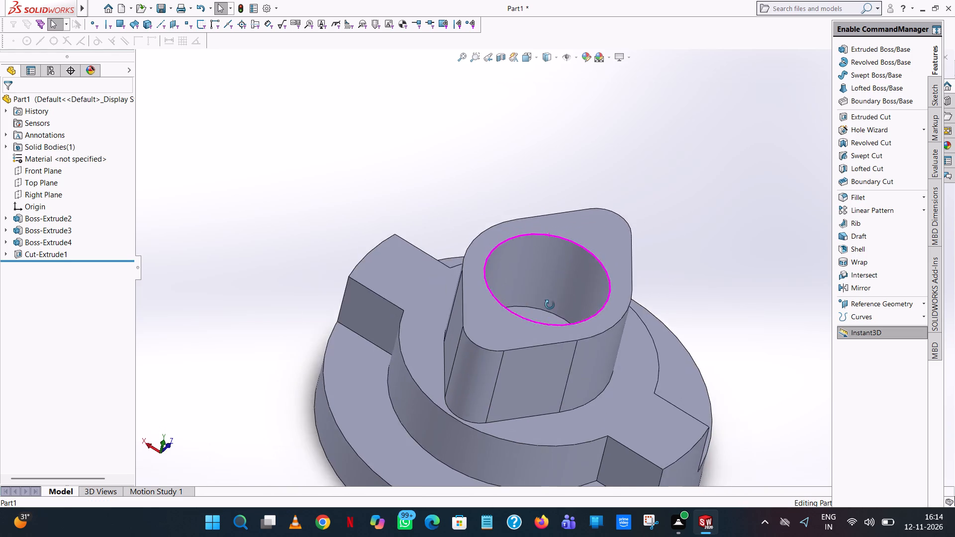
{"action": "middle_click_drag", "start_coordinate": [550, 305], "coordinate": [586, 104]}
{"action": "scroll", "coordinate": [584, 105], "scroll_direction": "up", "scroll_amount": 1}
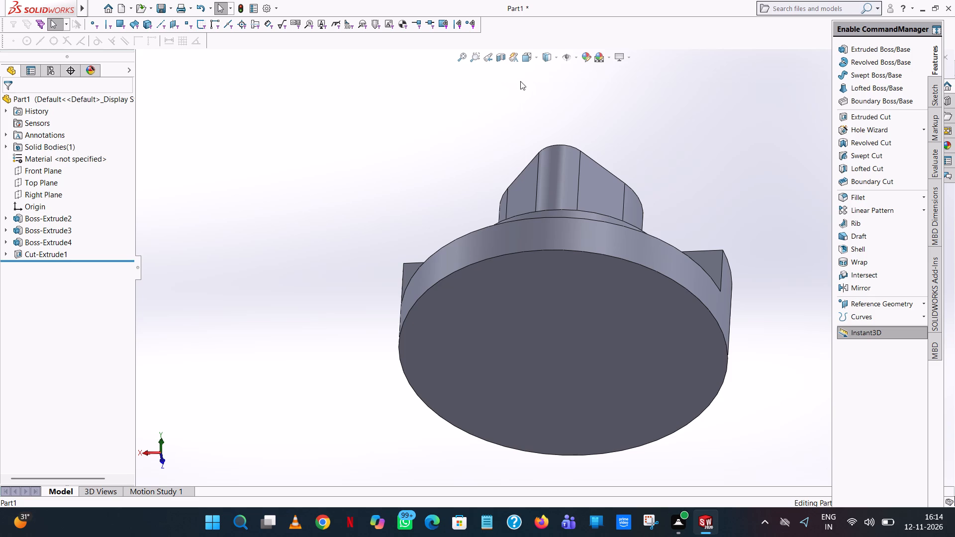
{"action": "left_click", "coordinate": [878, 113]}
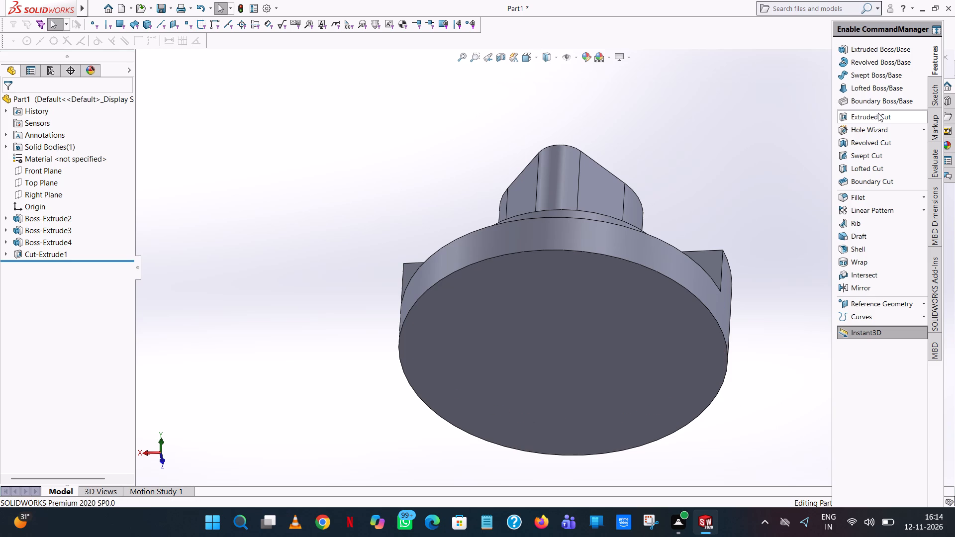
{"action": "left_click", "coordinate": [653, 335]}
{"action": "middle_click_drag", "start_coordinate": [562, 352], "coordinate": [563, 291]}
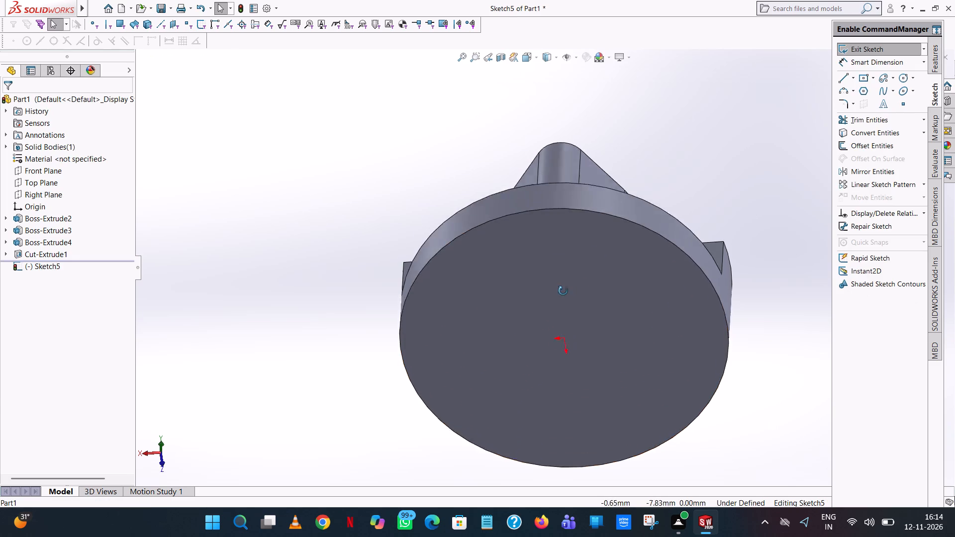
{"action": "middle_click_drag", "start_coordinate": [563, 291], "coordinate": [751, 368]}
{"action": "scroll", "coordinate": [556, 208], "scroll_direction": "up", "scroll_amount": 1}
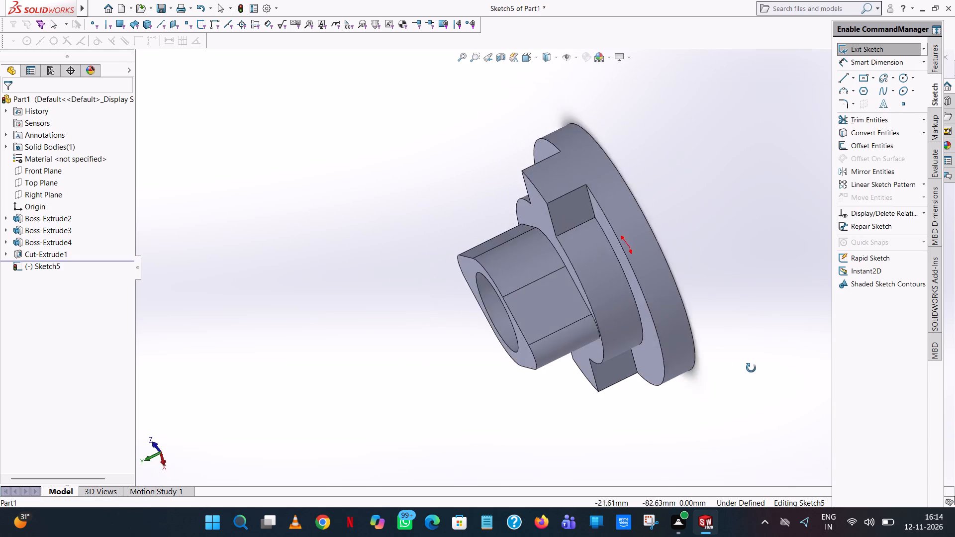
{"action": "middle_click_drag", "start_coordinate": [751, 368], "coordinate": [705, 239]}
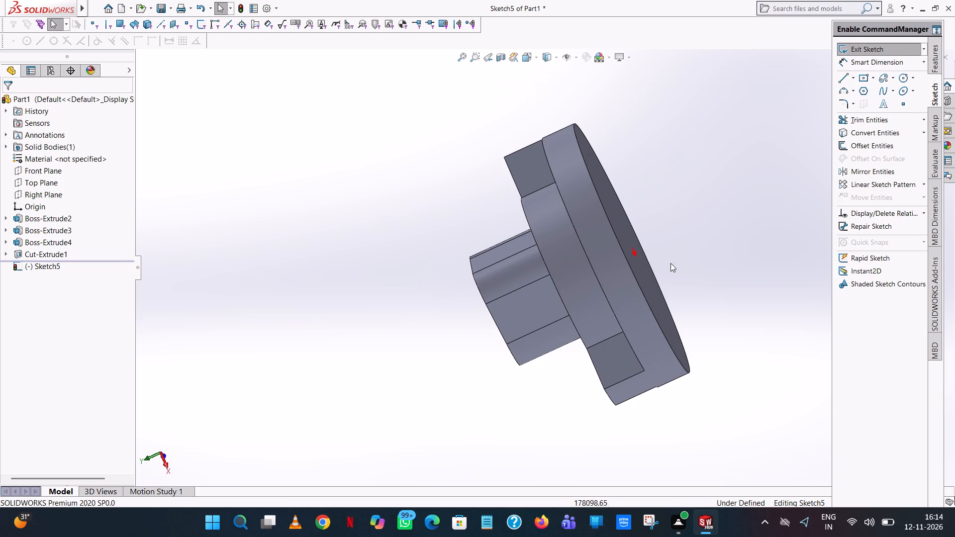
{"action": "middle_click_drag", "start_coordinate": [638, 275], "coordinate": [529, 385]}
{"action": "scroll", "coordinate": [595, 308], "scroll_direction": "up", "scroll_amount": 1}
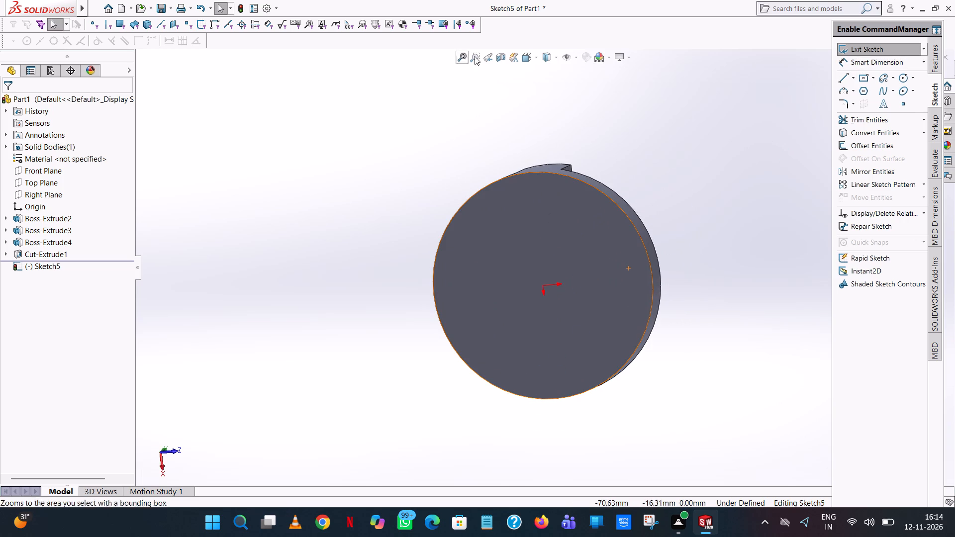
{"action": "left_click", "coordinate": [535, 56]}
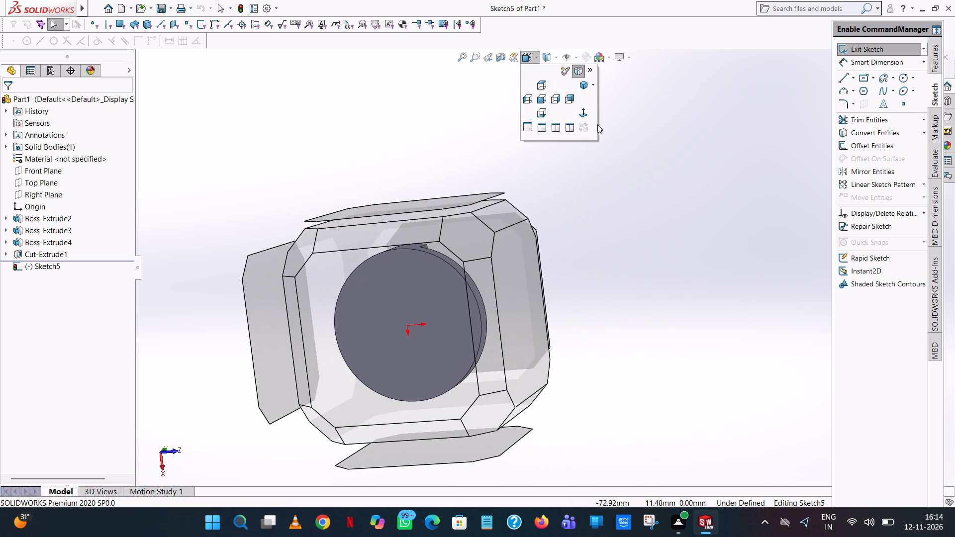
{"action": "left_click", "coordinate": [581, 115]}
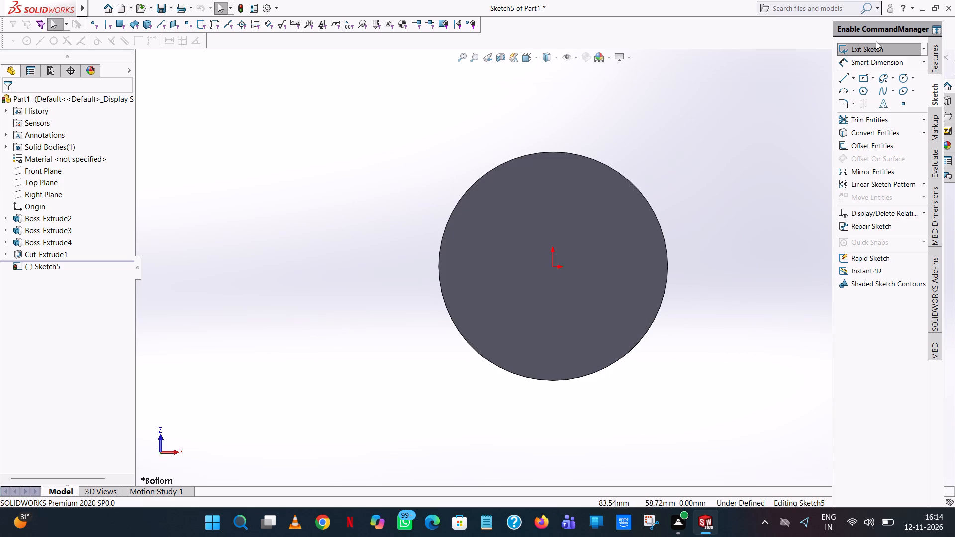
{"action": "left_click", "coordinate": [902, 79]}
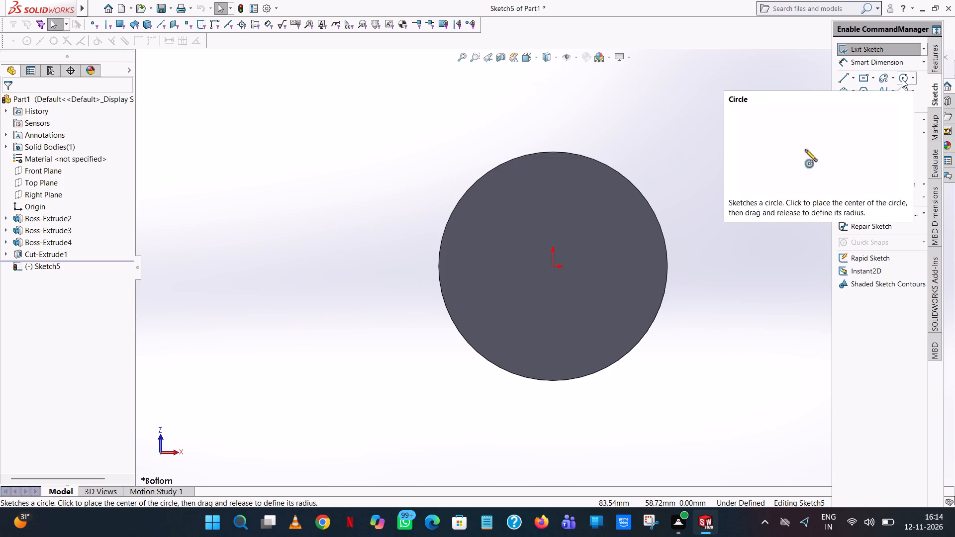
{"action": "left_click", "coordinate": [554, 265]}
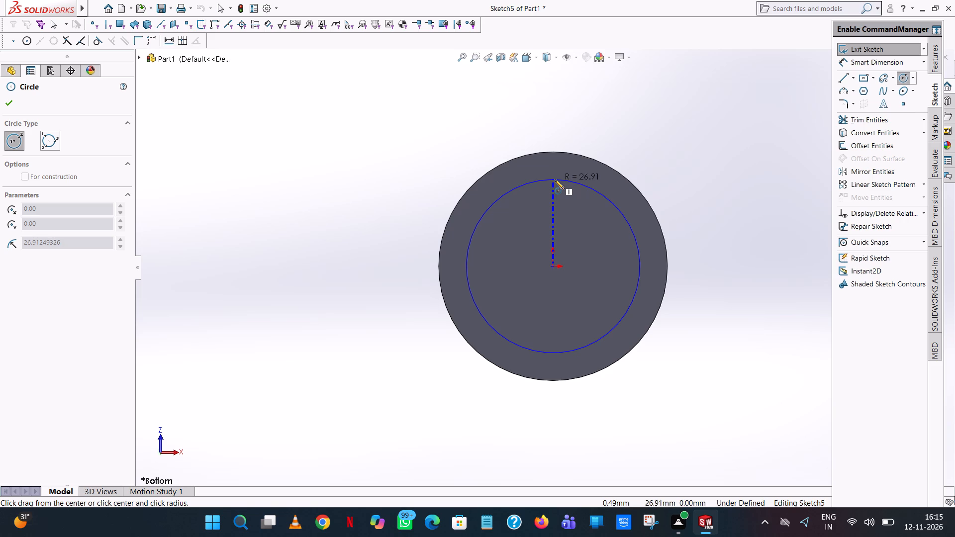
{"action": "left_click", "coordinate": [555, 179]}
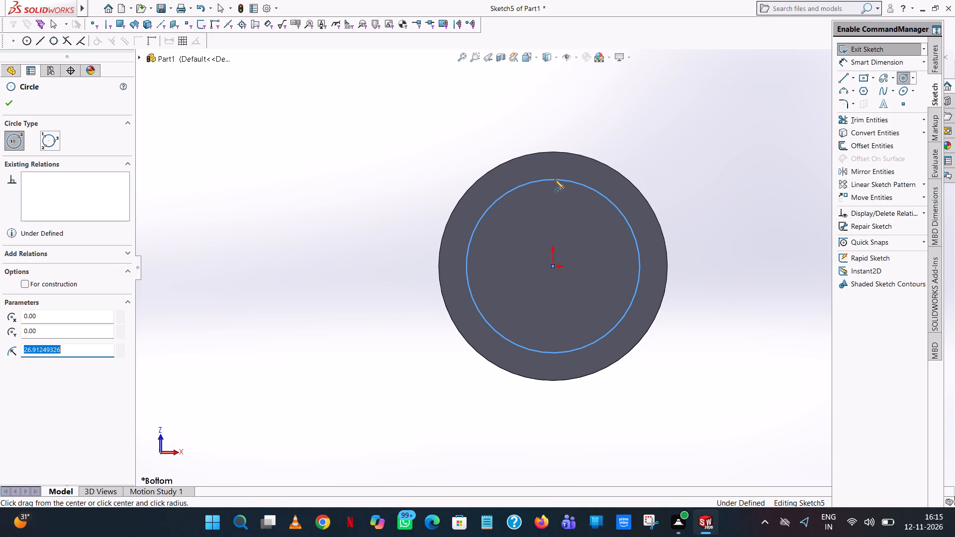
{"action": "right_click", "coordinate": [555, 179]}
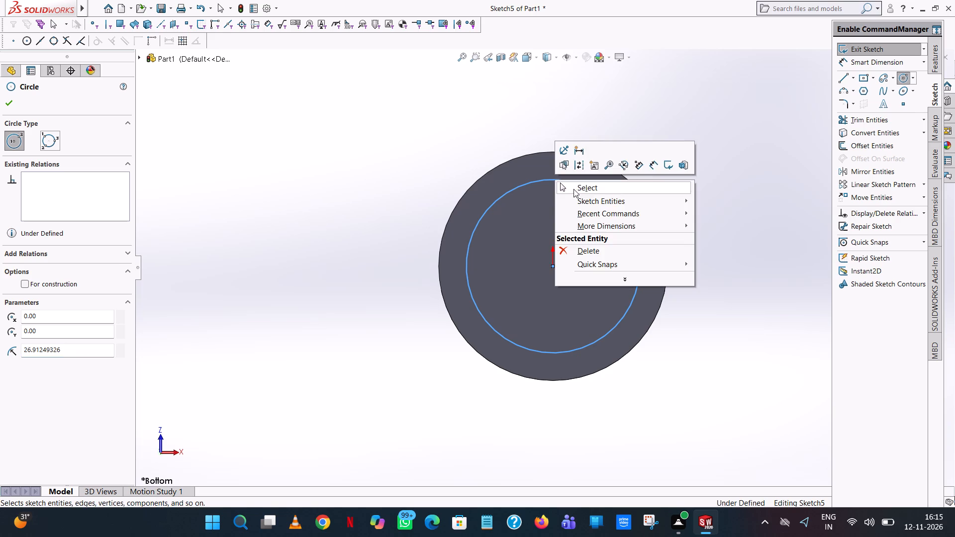
{"action": "left_click", "coordinate": [580, 186]}
Set the radius of the circle on the flange's underside to 15.5 mm.
{"action": "middle_click_drag", "start_coordinate": [611, 174], "coordinate": [633, 258]}
{"action": "scroll", "coordinate": [633, 258], "scroll_direction": "up", "scroll_amount": 1}
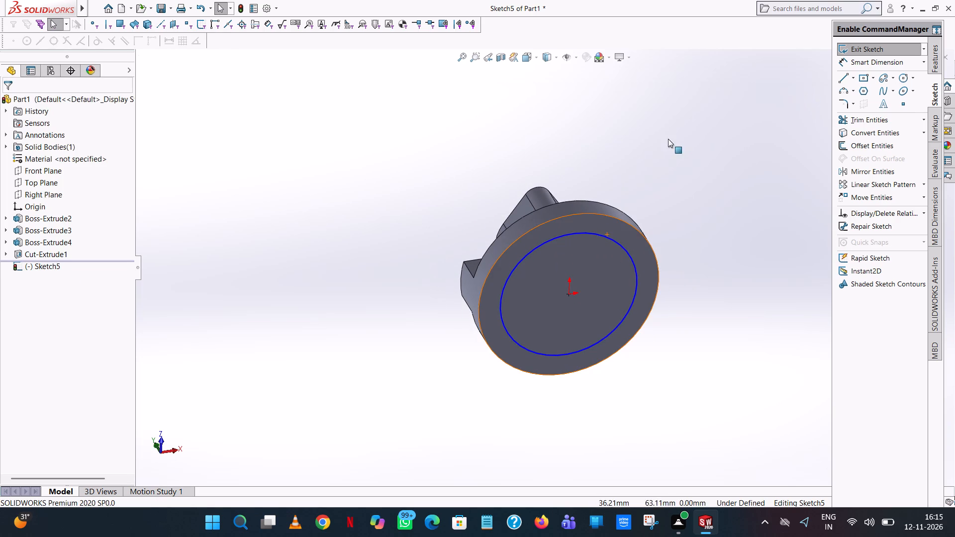
{"action": "left_click", "coordinate": [594, 232]}
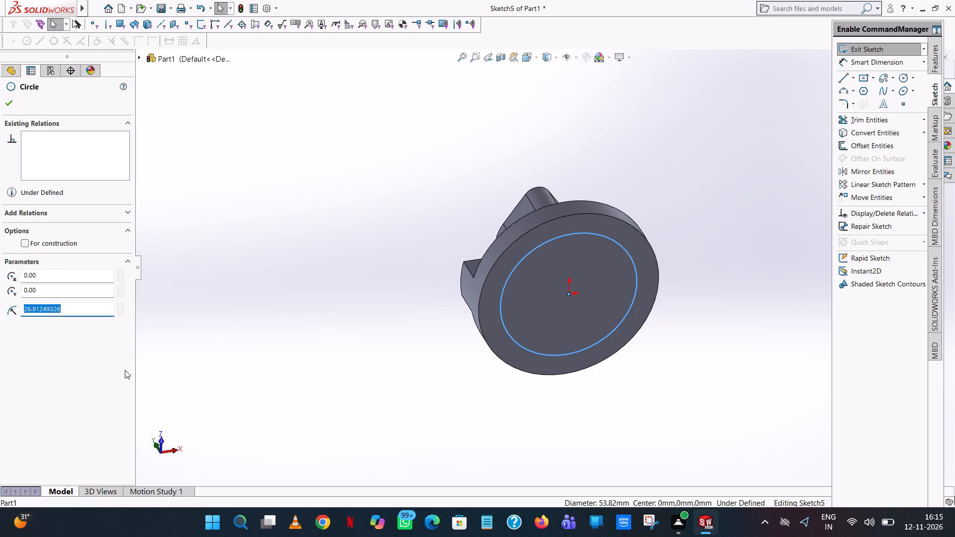
{"action": "type", "text": "15"}
{"action": "key", "text": "period"}
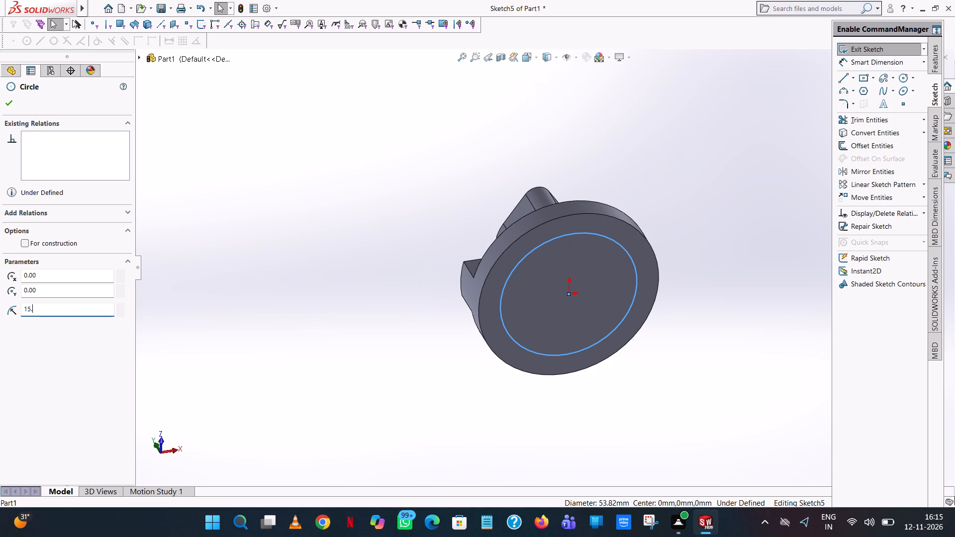
{"action": "key", "text": "5"}
{"action": "key", "text": "Return"}
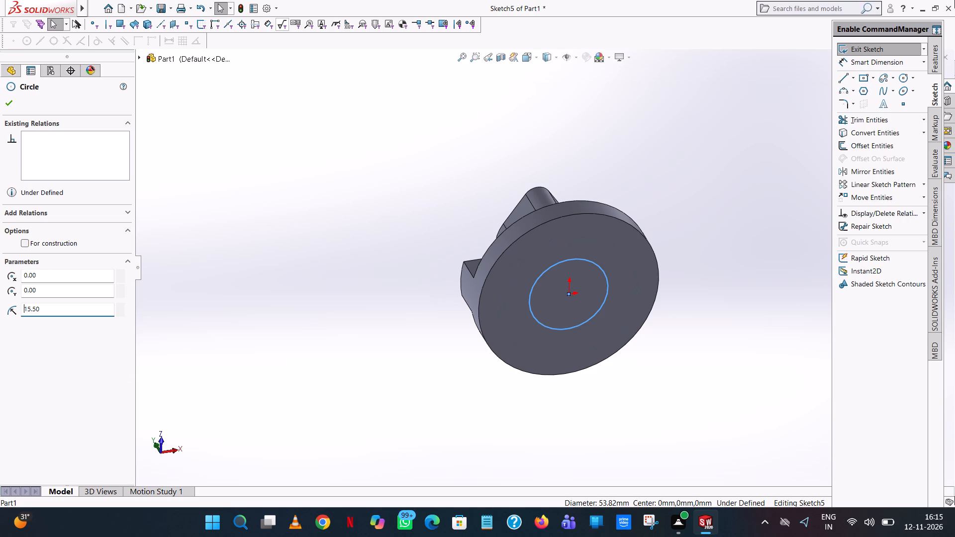
{"action": "left_click", "coordinate": [495, 112]}
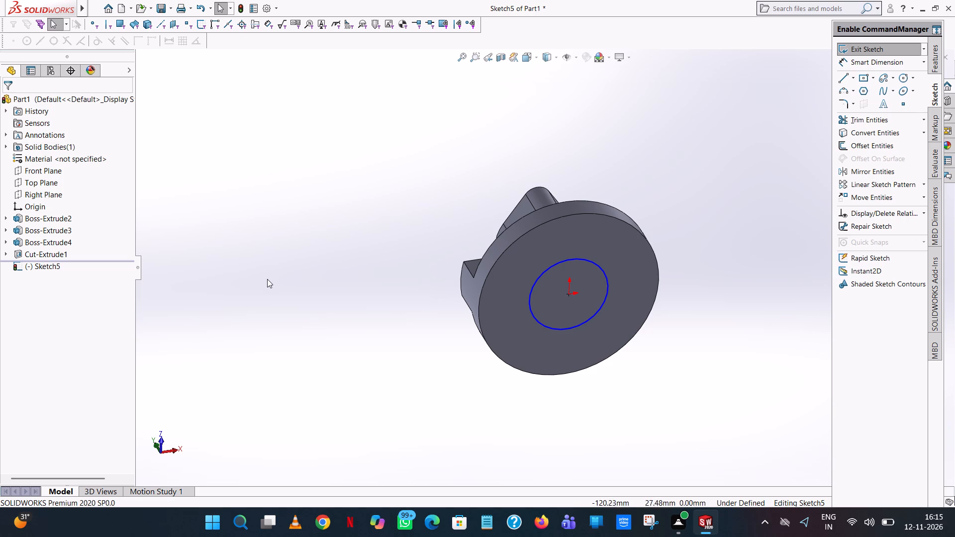
Dimension the diameter of the circle on the flange's underside, placing the dimension outside the flange outline.
{"action": "middle_click_drag", "start_coordinate": [303, 245], "coordinate": [271, 128]}
{"action": "scroll", "coordinate": [271, 128], "scroll_direction": "up", "scroll_amount": 2}
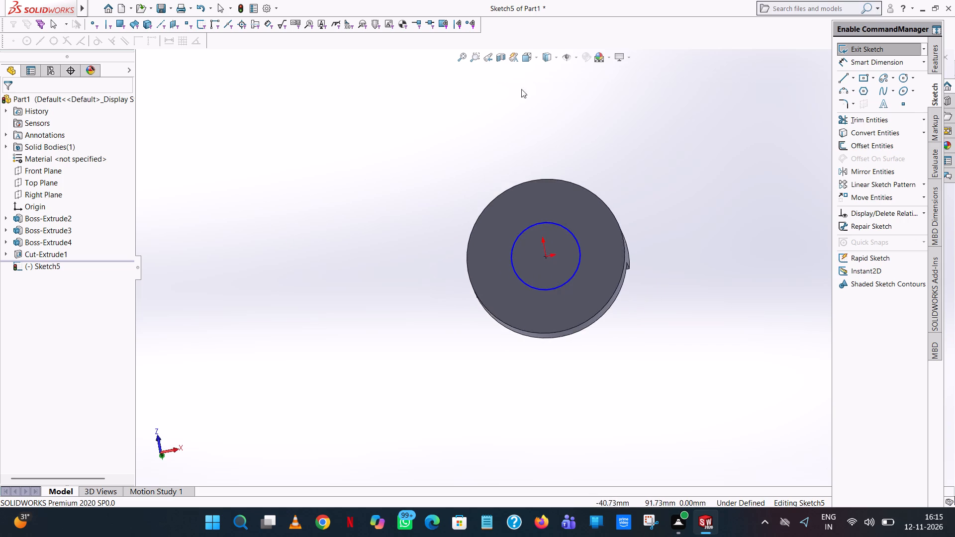
{"action": "left_click", "coordinate": [896, 60]}
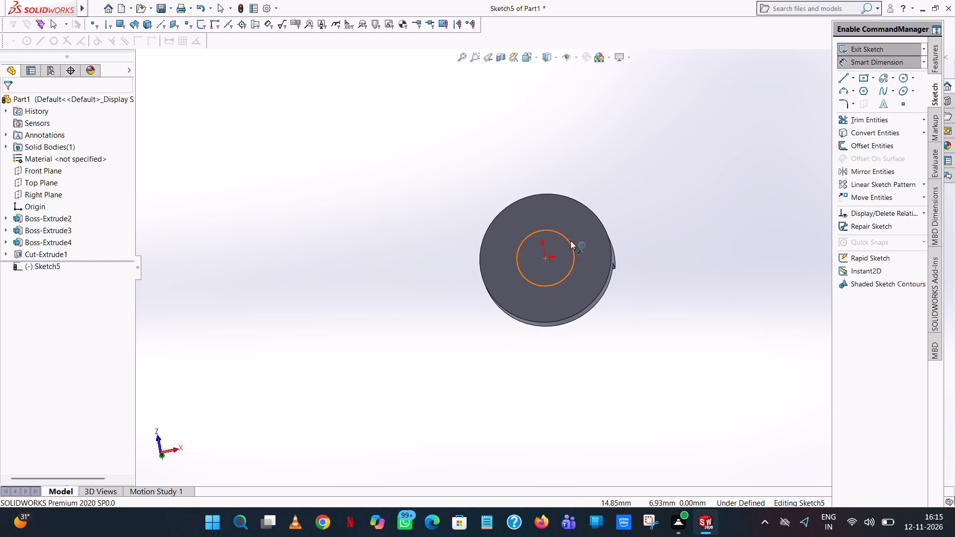
{"action": "left_click", "coordinate": [571, 241]}
{"action": "left_click", "coordinate": [641, 173]}
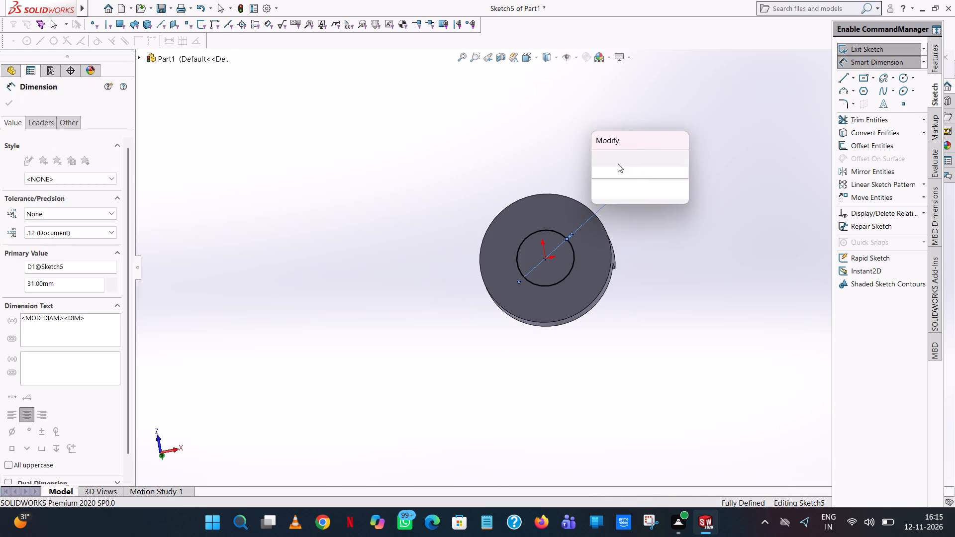
{"action": "left_click", "coordinate": [602, 156]}
{"action": "left_click", "coordinate": [580, 145]}
Cut-extrude the underside circle into the flange with a Blind depth of 9 mm.
{"action": "middle_click_drag", "start_coordinate": [523, 162], "coordinate": [606, 360]}
{"action": "scroll", "coordinate": [523, 164], "scroll_direction": "down", "scroll_amount": 1}
{"action": "scroll", "coordinate": [606, 363], "scroll_direction": "up", "scroll_amount": 1}
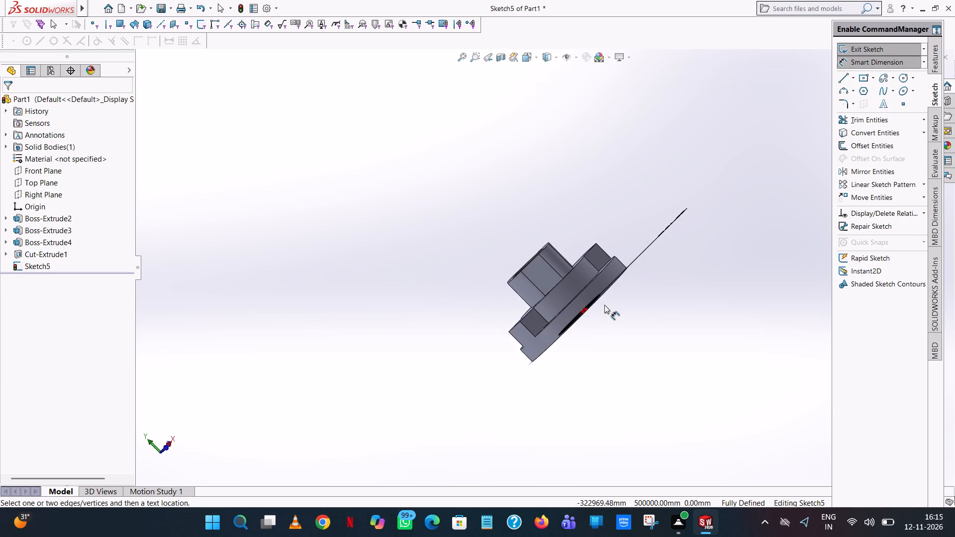
{"action": "scroll", "coordinate": [603, 296], "scroll_direction": "down", "scroll_amount": 6}
{"action": "middle_click_drag", "start_coordinate": [603, 296], "coordinate": [596, 279]}
{"action": "scroll", "coordinate": [598, 286], "scroll_direction": "up", "scroll_amount": 1}
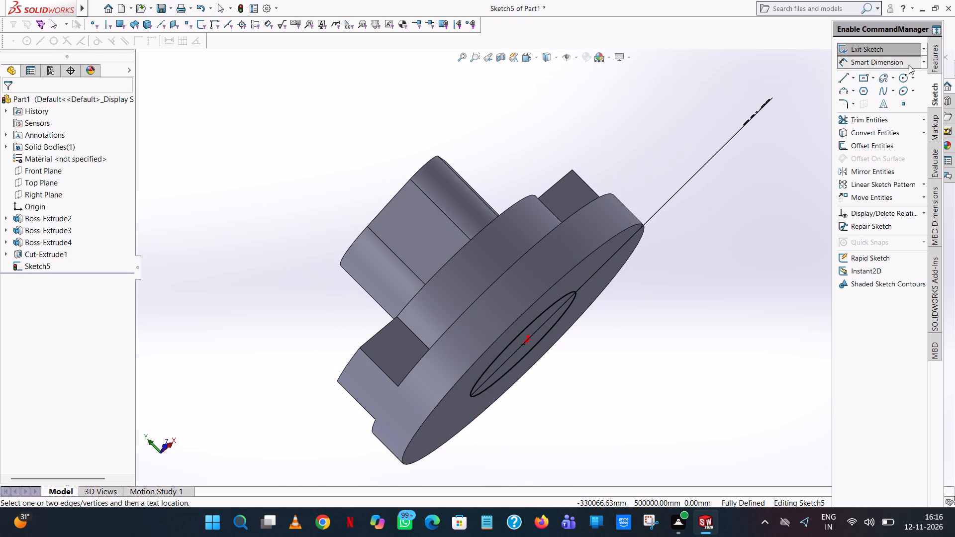
{"action": "left_click", "coordinate": [931, 53]}
{"action": "left_click", "coordinate": [914, 47]}
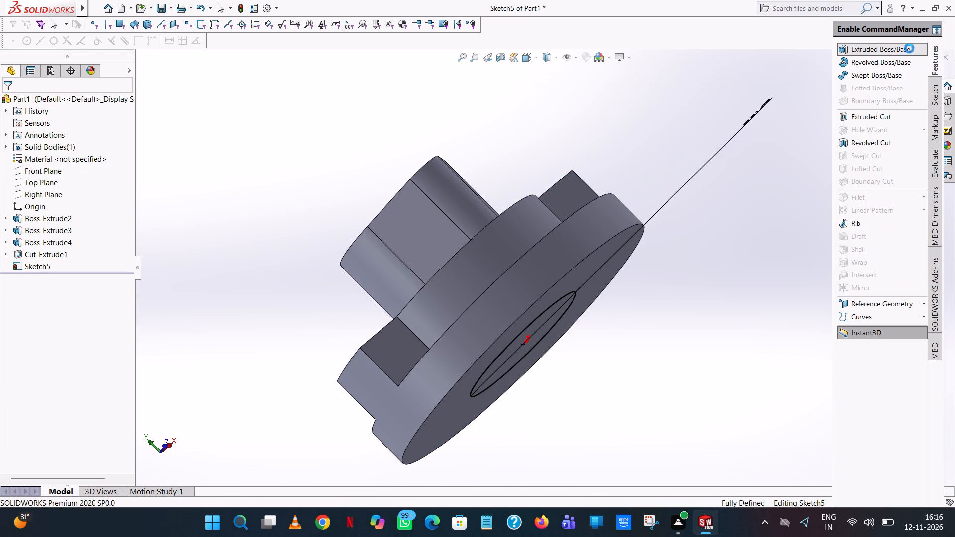
{"action": "left_click", "coordinate": [24, 103]}
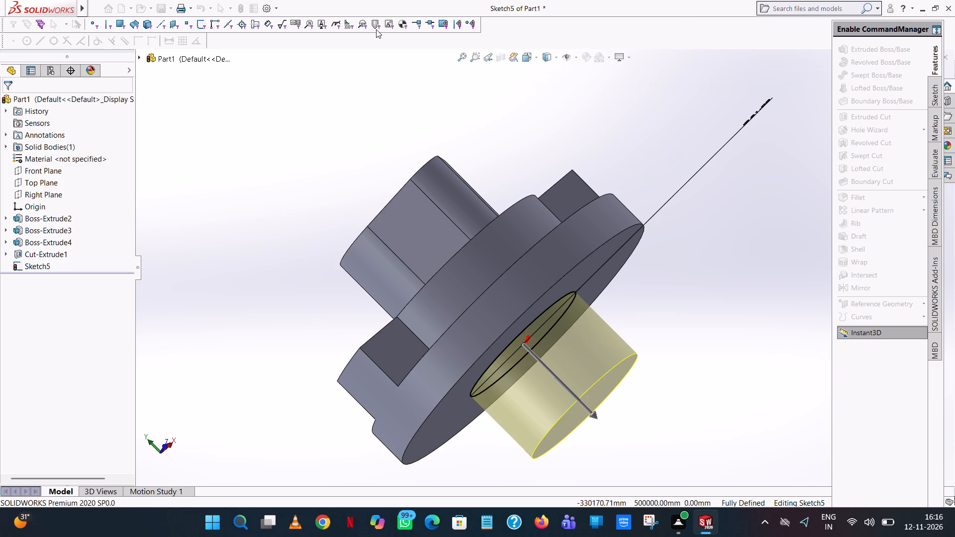
{"action": "left_click", "coordinate": [852, 114]}
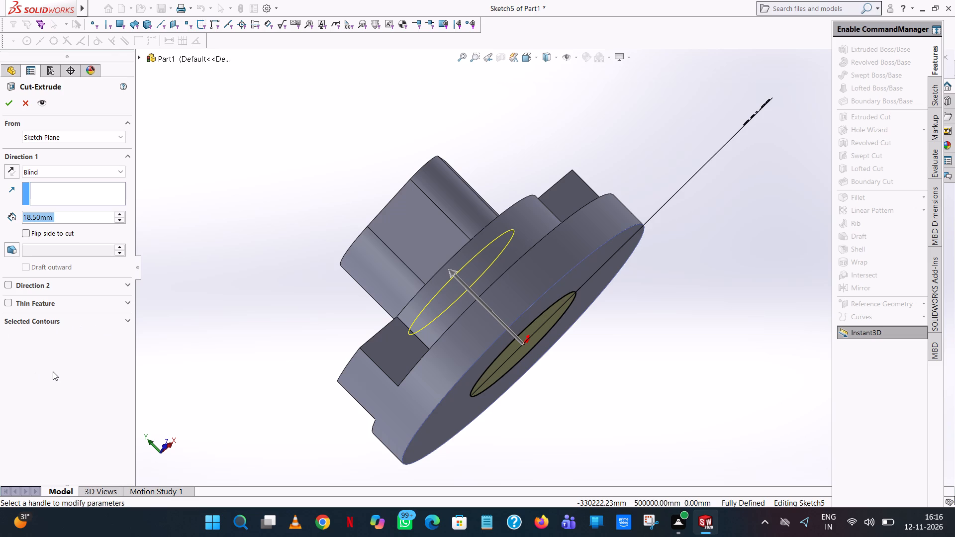
{"action": "key", "text": "9"}
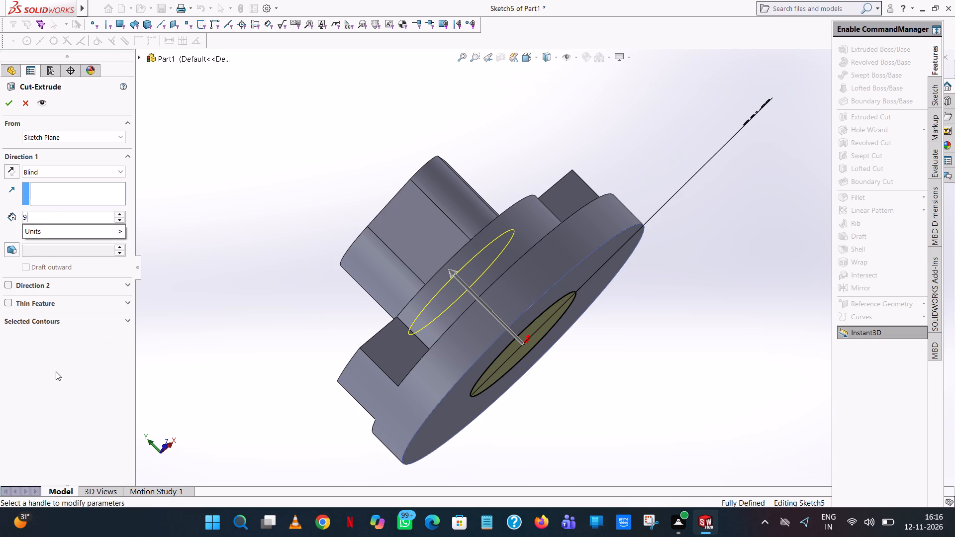
{"action": "key", "text": "Return"}
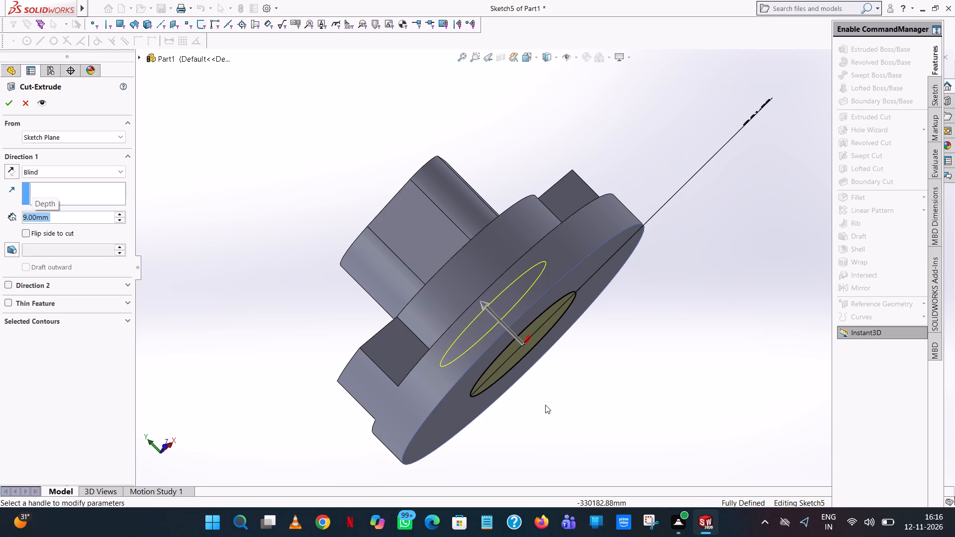
{"action": "middle_click_drag", "start_coordinate": [248, 224], "coordinate": [251, 251]}
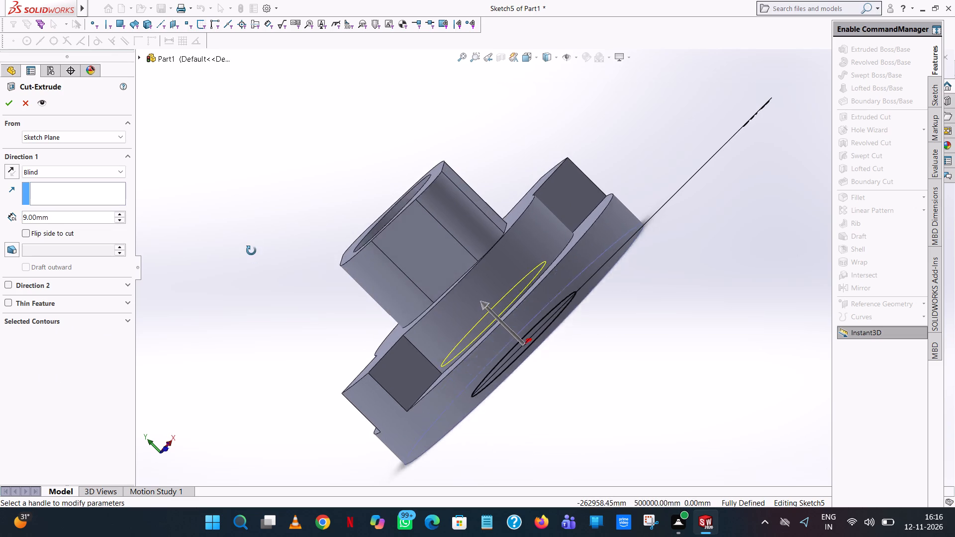
{"action": "middle_click_drag", "start_coordinate": [251, 251], "coordinate": [250, 249]}
{"action": "scroll", "coordinate": [250, 248], "scroll_direction": "up", "scroll_amount": 1}
{"action": "left_click", "coordinate": [9, 107]}
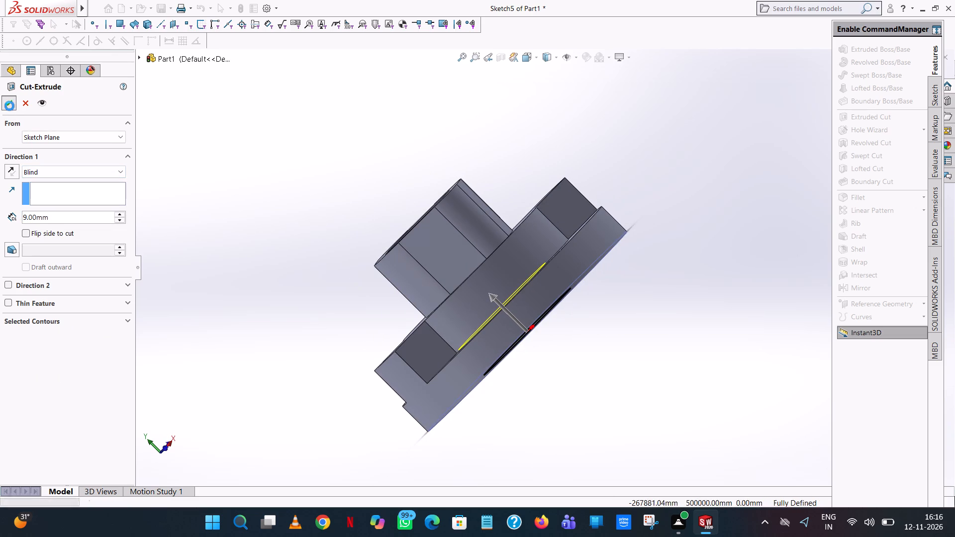
{"action": "left_click", "coordinate": [672, 170]}
Start an extruded-cut sketch on the flat floor of the boss's central bore and draw an origin-centred circle with radius 7.5 mm.
{"action": "scroll", "coordinate": [672, 170], "scroll_direction": "up", "scroll_amount": 1}
{"action": "middle_click_drag", "start_coordinate": [672, 170], "coordinate": [639, 17]}
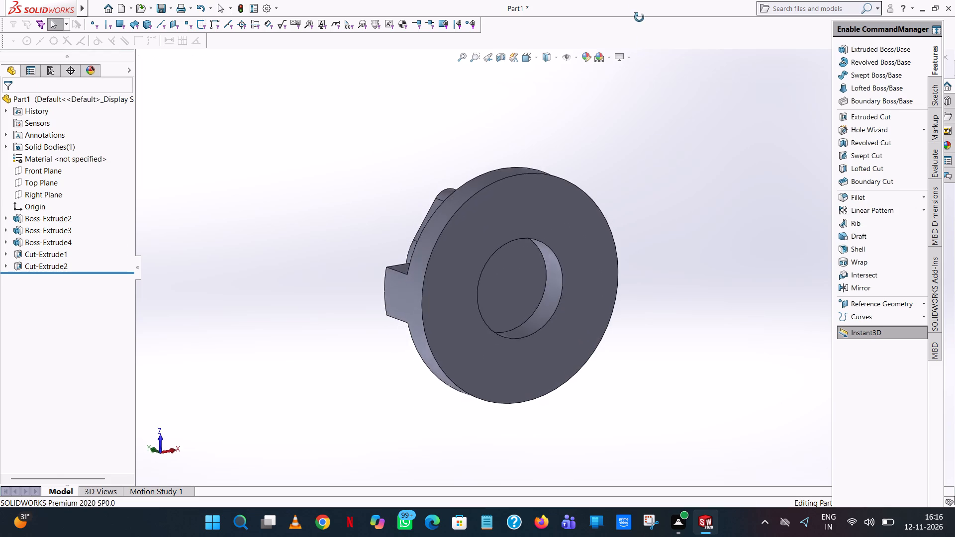
{"action": "middle_click_drag", "start_coordinate": [639, 17], "coordinate": [787, 172]}
{"action": "scroll", "coordinate": [761, 210], "scroll_direction": "up", "scroll_amount": 1}
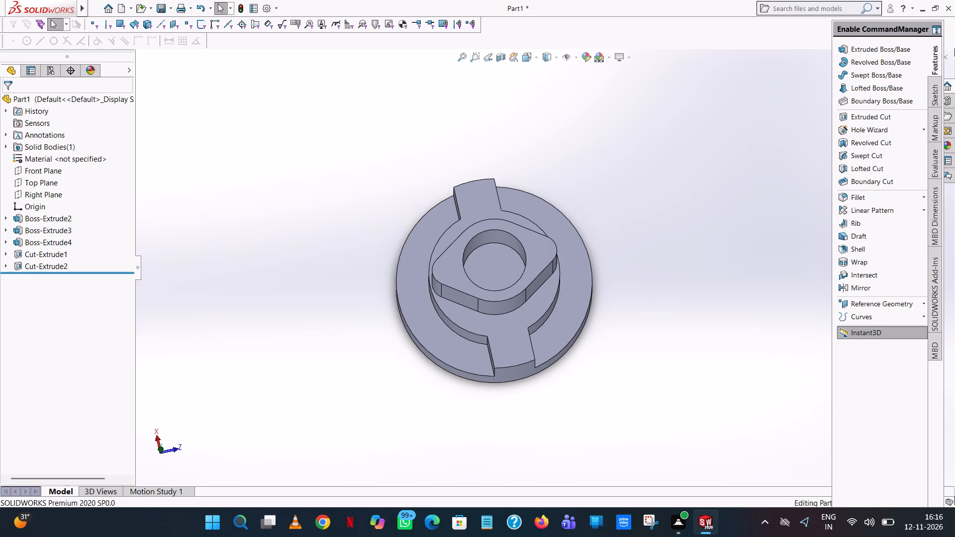
{"action": "left_click", "coordinate": [866, 120]}
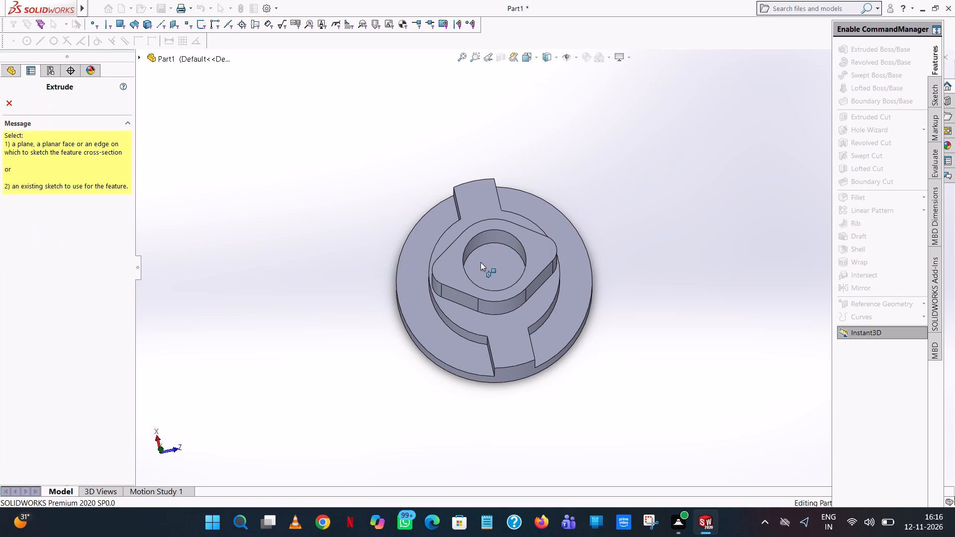
{"action": "left_click", "coordinate": [486, 259]}
{"action": "scroll", "coordinate": [500, 268], "scroll_direction": "down", "scroll_amount": 7}
{"action": "scroll", "coordinate": [506, 259], "scroll_direction": "up", "scroll_amount": 1}
{"action": "middle_click_drag", "start_coordinate": [506, 259], "coordinate": [602, 0]}
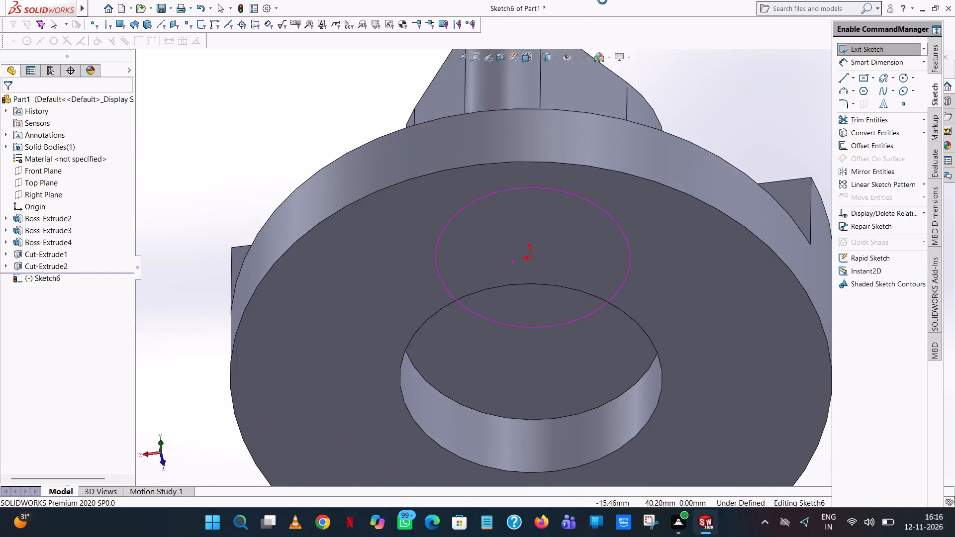
{"action": "middle_click_drag", "start_coordinate": [602, 0], "coordinate": [615, 137]}
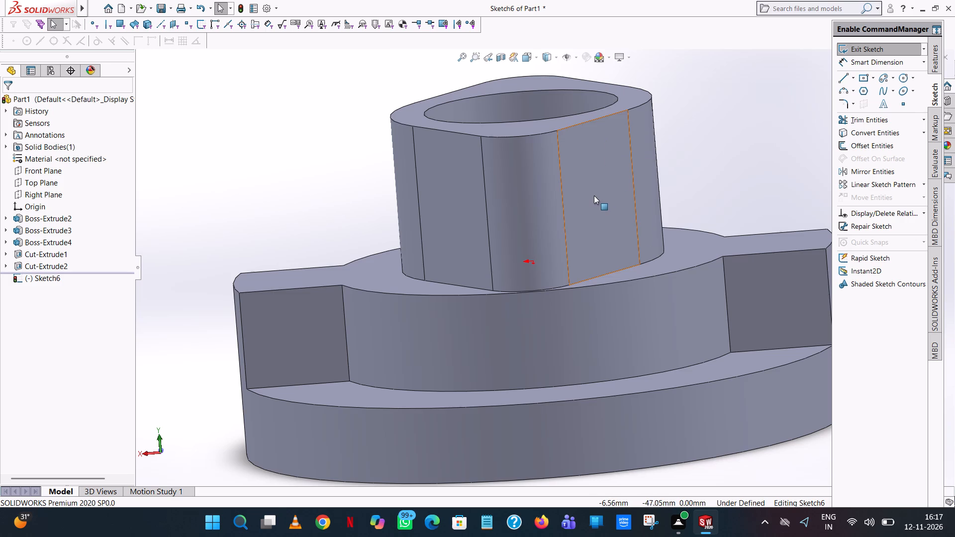
{"action": "middle_click_drag", "start_coordinate": [693, 114], "coordinate": [696, 160]}
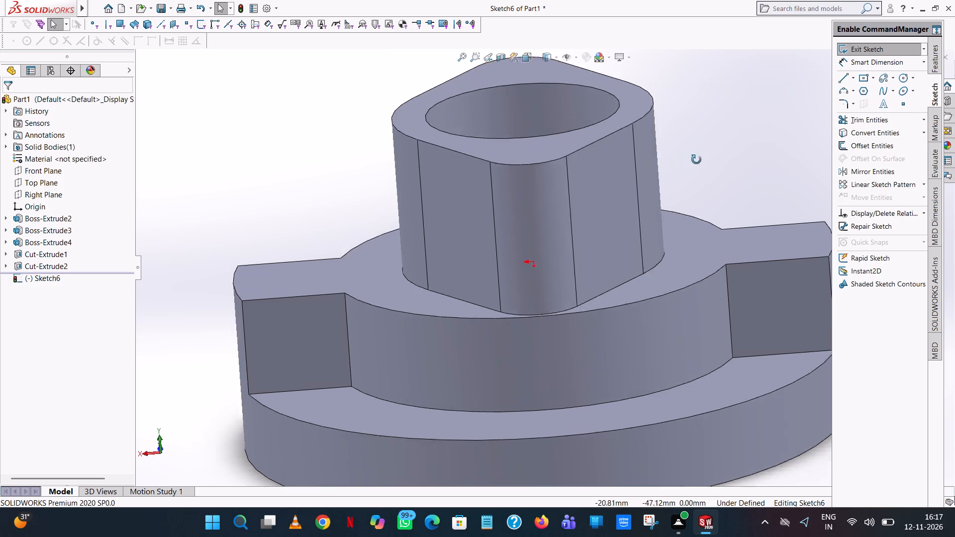
{"action": "middle_click_drag", "start_coordinate": [696, 160], "coordinate": [689, 291]}
{"action": "scroll", "coordinate": [696, 171], "scroll_direction": "up", "scroll_amount": 1}
{"action": "left_click", "coordinate": [904, 75]}
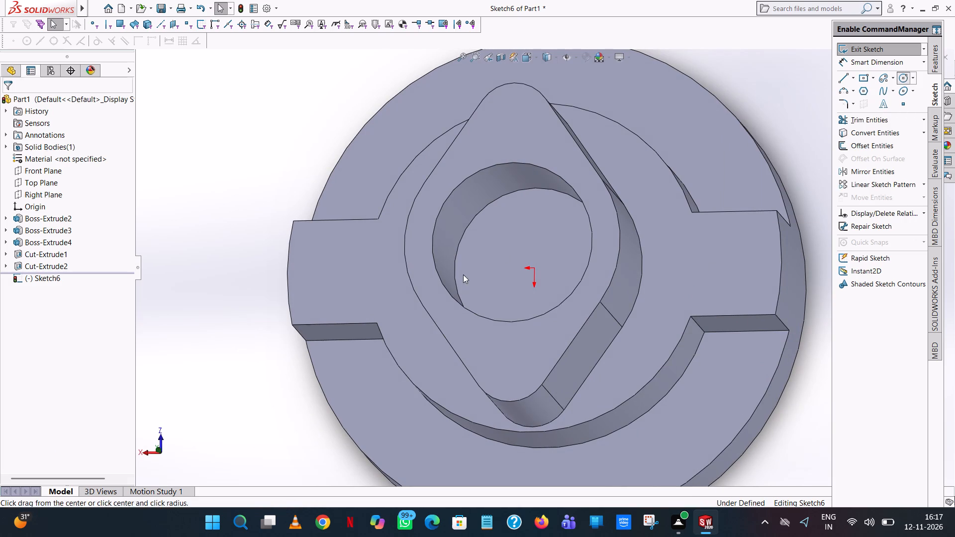
{"action": "left_click", "coordinate": [533, 268]}
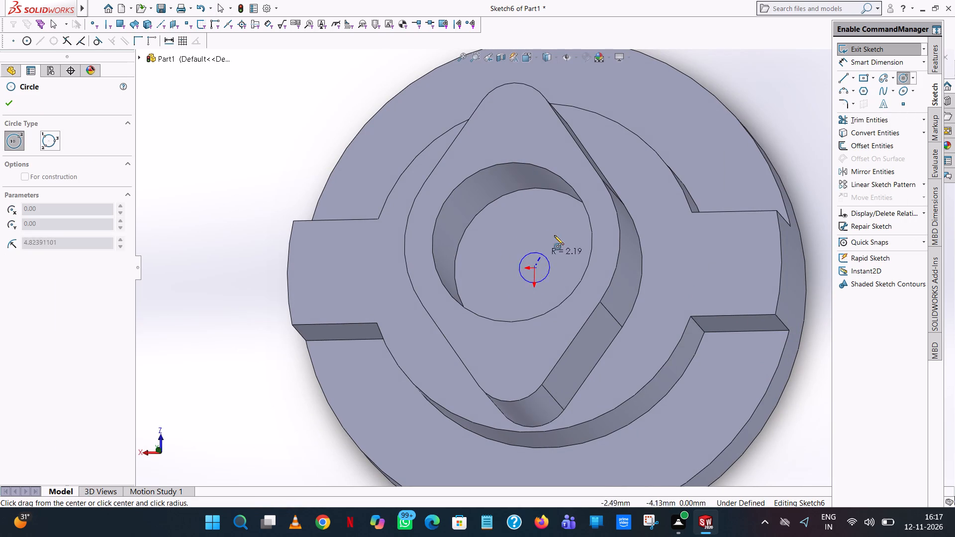
{"action": "left_click", "coordinate": [554, 235]}
{"action": "type", "text": "7.5"}
{"action": "key", "text": "Return"}
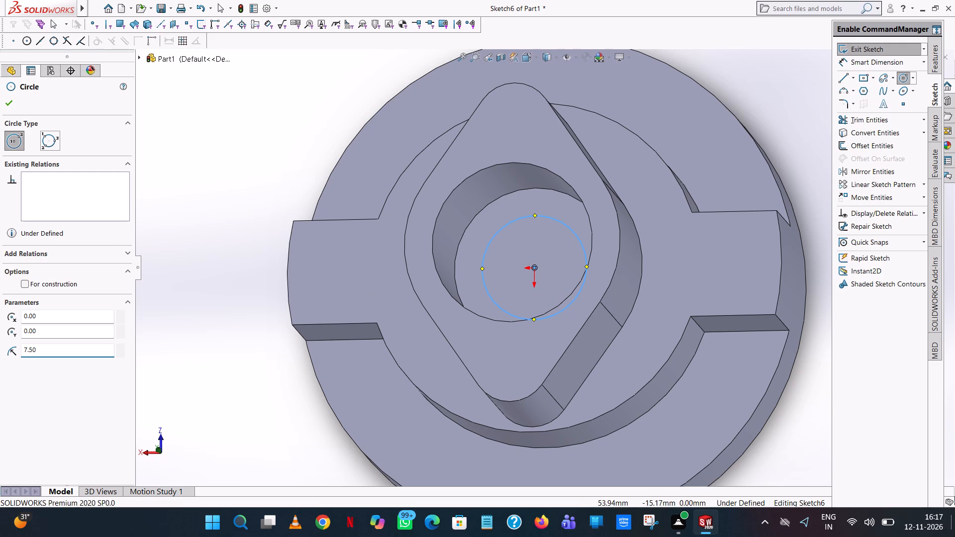
{"action": "left_click", "coordinate": [9, 104]}
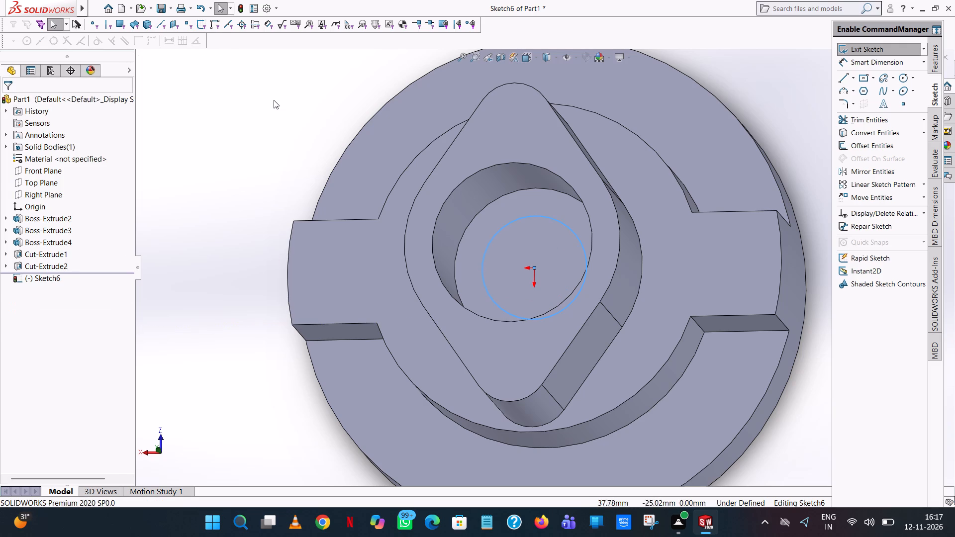
{"action": "left_click", "coordinate": [274, 100]}
Dimension the diameter of the circle on the bore floor, placing the dimension outside the boss outline.
{"action": "left_click", "coordinate": [861, 63]}
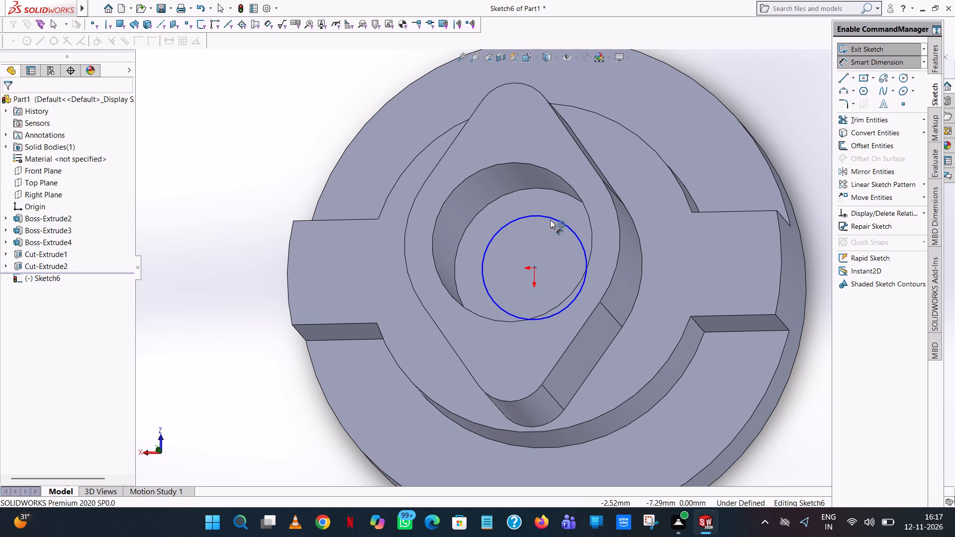
{"action": "left_click", "coordinate": [550, 220]}
{"action": "left_click", "coordinate": [641, 97]}
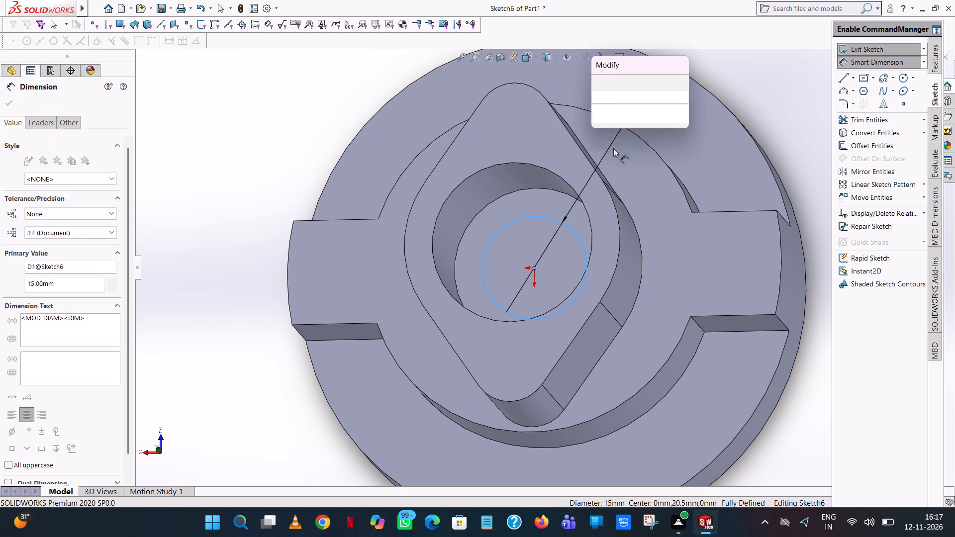
{"action": "left_click", "coordinate": [593, 80]}
{"action": "left_click", "coordinate": [307, 119]}
Cut-extrude the bore-floor circle downward with a Blind depth of 4.5 mm.
{"action": "scroll", "coordinate": [322, 115], "scroll_direction": "up", "scroll_amount": 1}
{"action": "middle_click_drag", "start_coordinate": [322, 115], "coordinate": [332, 162]}
{"action": "left_click", "coordinate": [937, 57]}
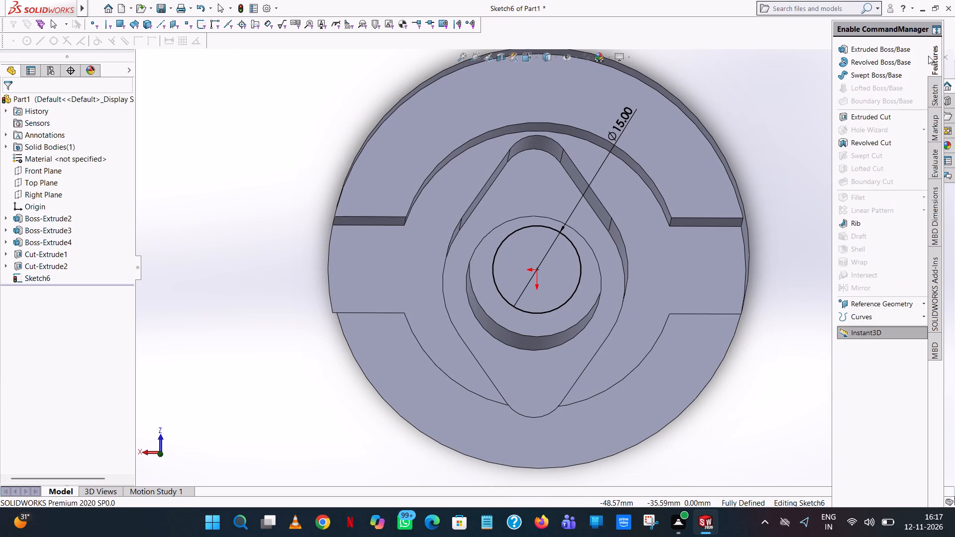
{"action": "left_click", "coordinate": [883, 113]}
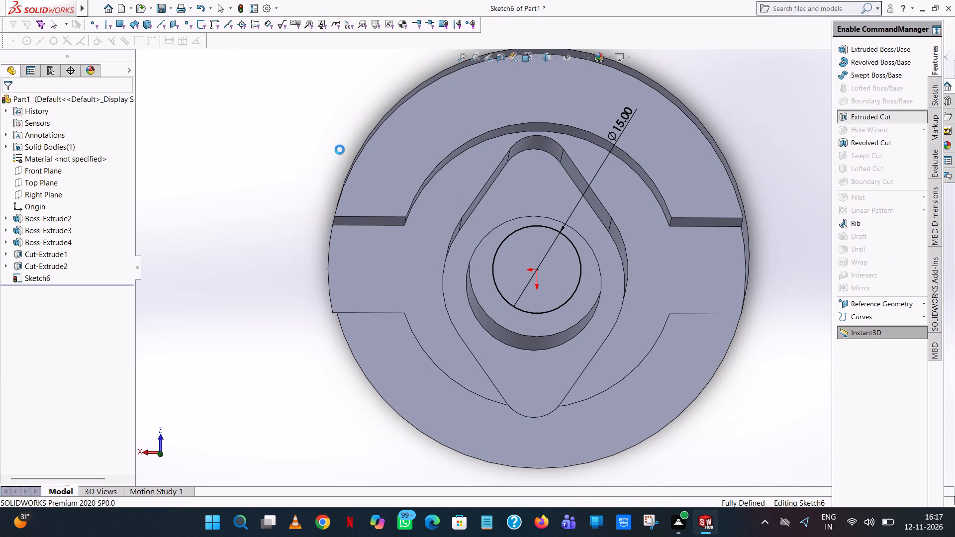
{"action": "middle_click_drag", "start_coordinate": [313, 148], "coordinate": [382, 406]}
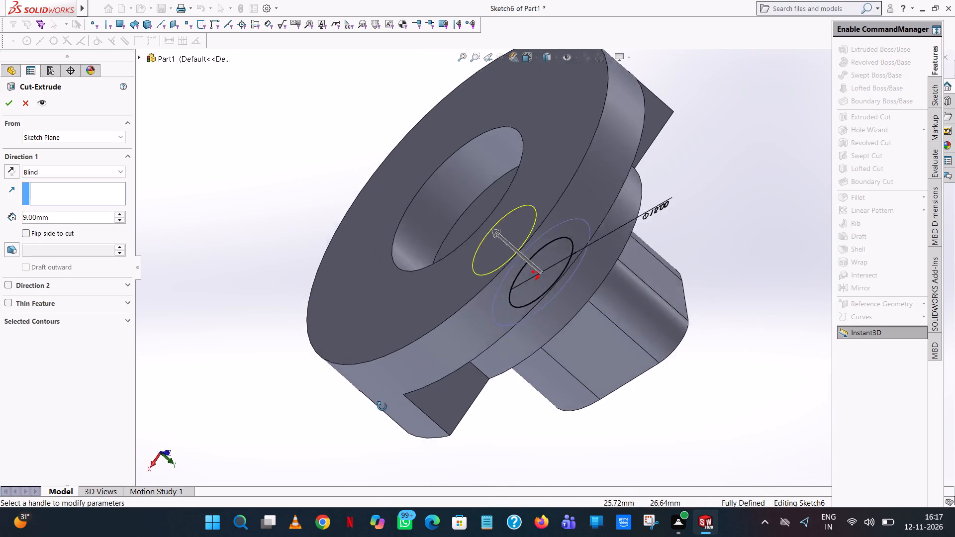
{"action": "middle_click_drag", "start_coordinate": [382, 406], "coordinate": [395, 523]}
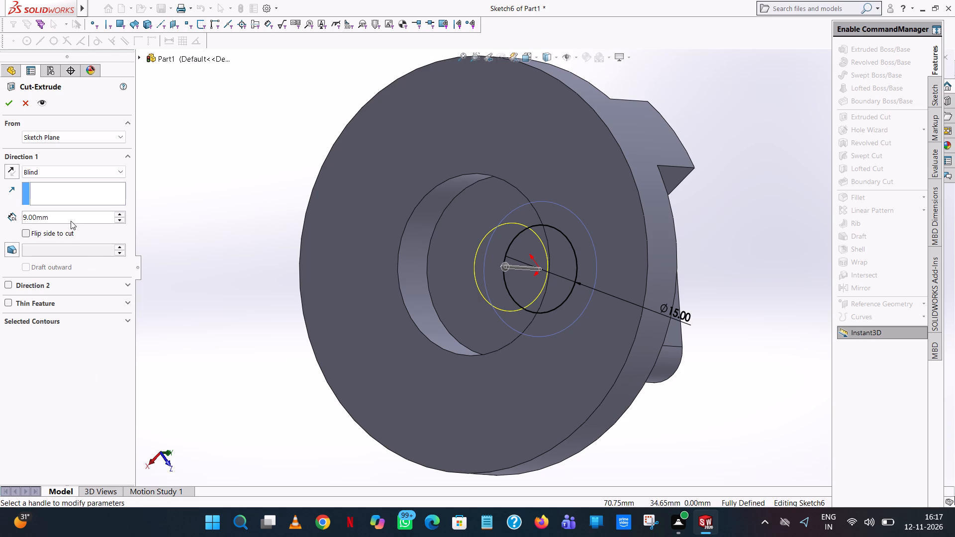
{"action": "double_click", "coordinate": [69, 218]}
{"action": "type", "text": "4.5"}
{"action": "key", "text": "Return"}
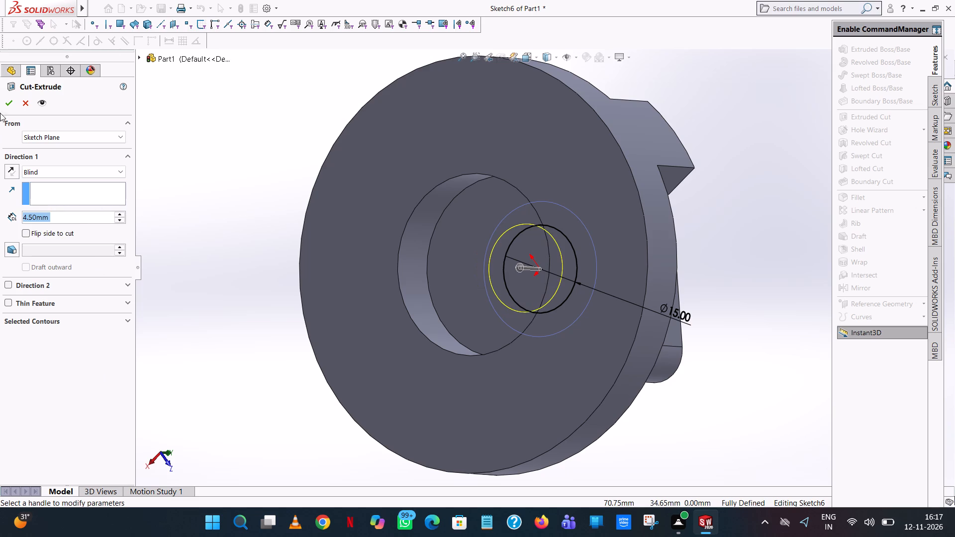
{"action": "left_click", "coordinate": [2, 104]}
{"action": "left_click", "coordinate": [257, 135]}
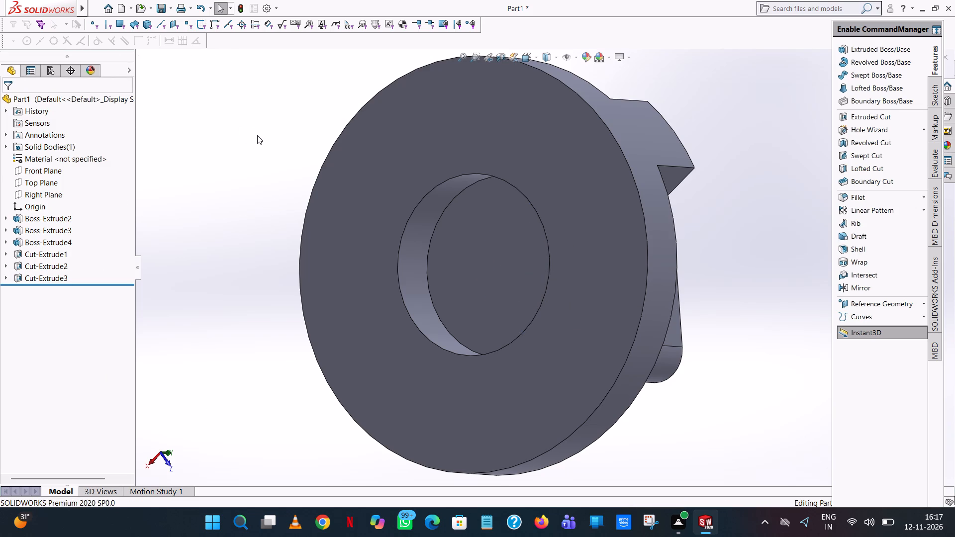
Start an extruded-cut sketch on the floor of the boss's smaller stepped bore and draw an origin-centred circle with radius 23/2 mm.
{"action": "middle_click_drag", "start_coordinate": [257, 135], "coordinate": [151, 142]}
{"action": "scroll", "coordinate": [399, 147], "scroll_direction": "up", "scroll_amount": 1}
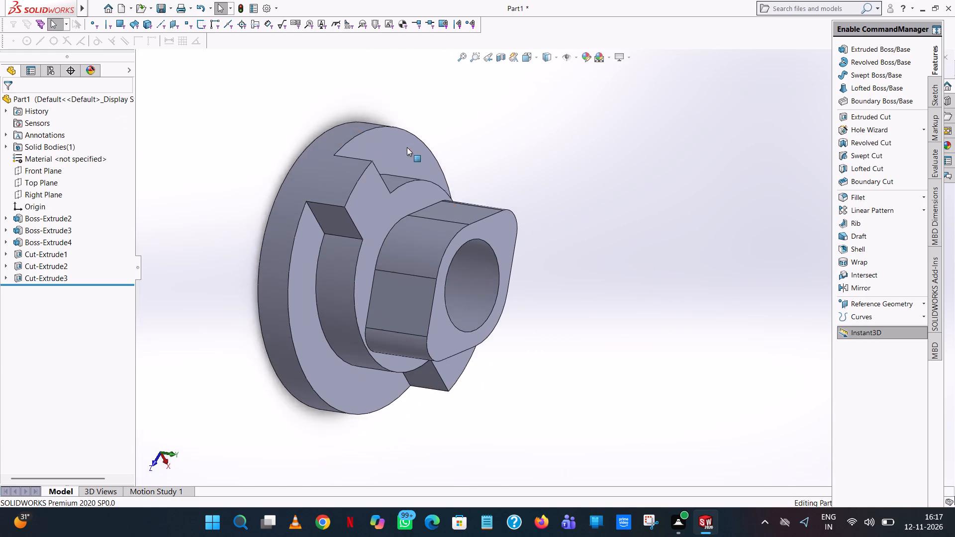
{"action": "scroll", "coordinate": [407, 147], "scroll_direction": "up", "scroll_amount": 2}
{"action": "middle_click_drag", "start_coordinate": [496, 214], "coordinate": [440, 191]}
{"action": "scroll", "coordinate": [433, 270], "scroll_direction": "down", "scroll_amount": 8}
{"action": "middle_click_drag", "start_coordinate": [433, 268], "coordinate": [439, 251]}
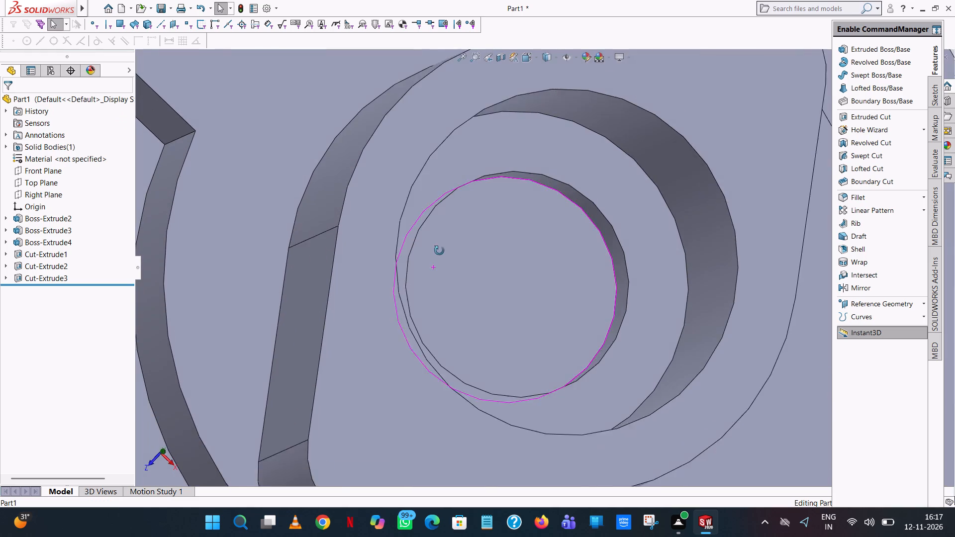
{"action": "middle_click_drag", "start_coordinate": [439, 251], "coordinate": [446, 246]}
{"action": "scroll", "coordinate": [446, 246], "scroll_direction": "up", "scroll_amount": 1}
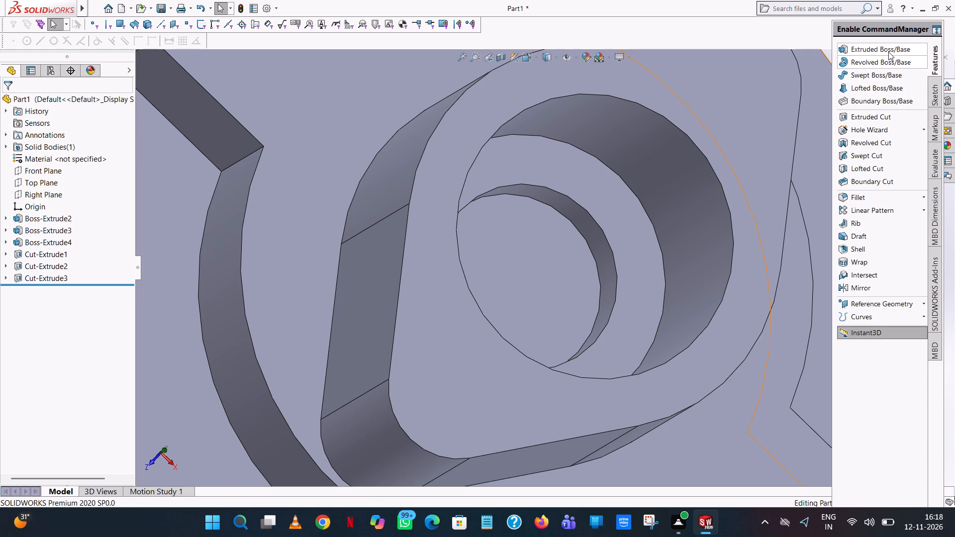
{"action": "left_click", "coordinate": [872, 115]}
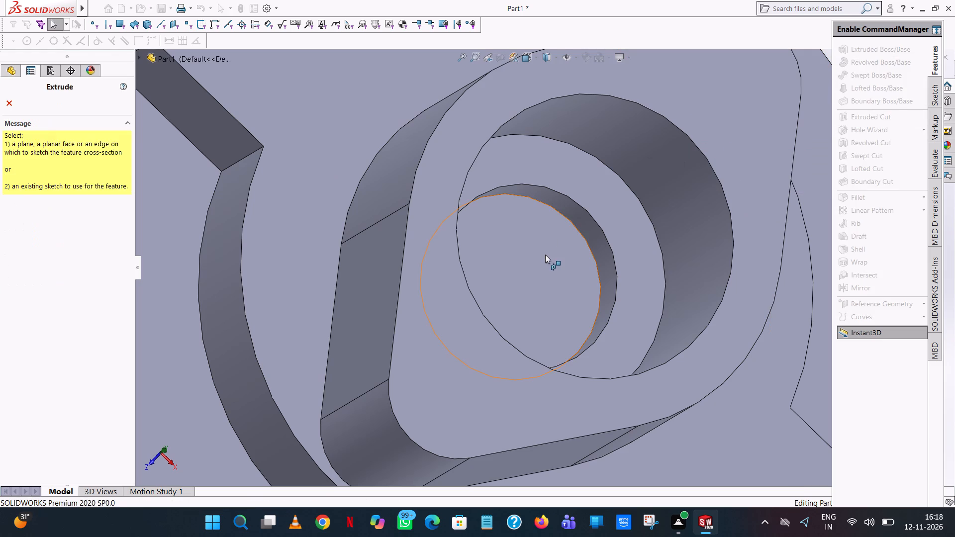
{"action": "left_click", "coordinate": [545, 255]}
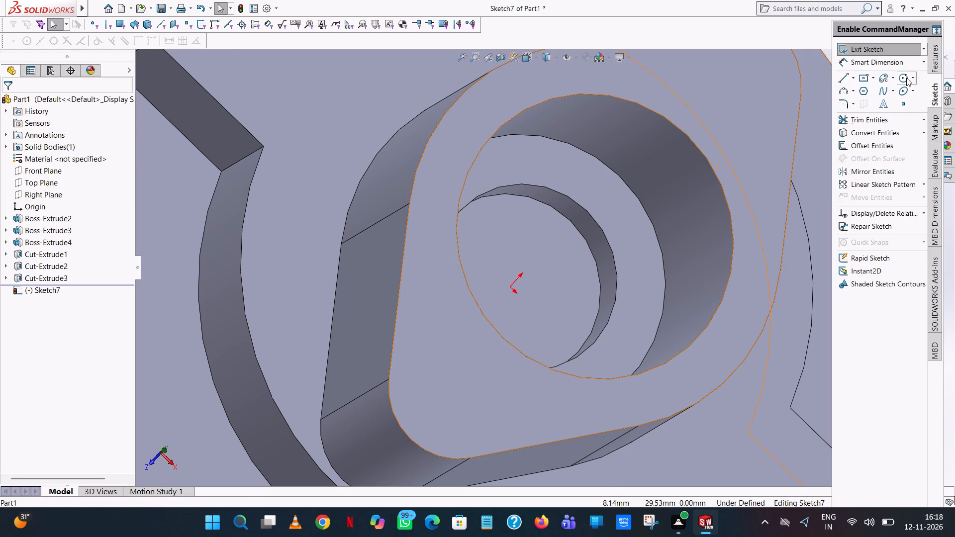
{"action": "left_click", "coordinate": [906, 78]}
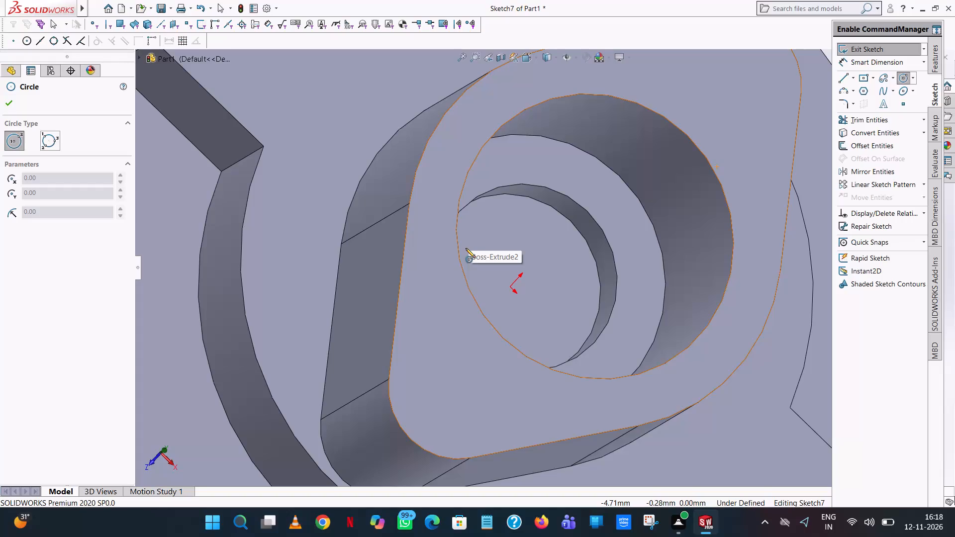
{"action": "left_click", "coordinate": [508, 287]}
{"action": "left_click", "coordinate": [601, 252]}
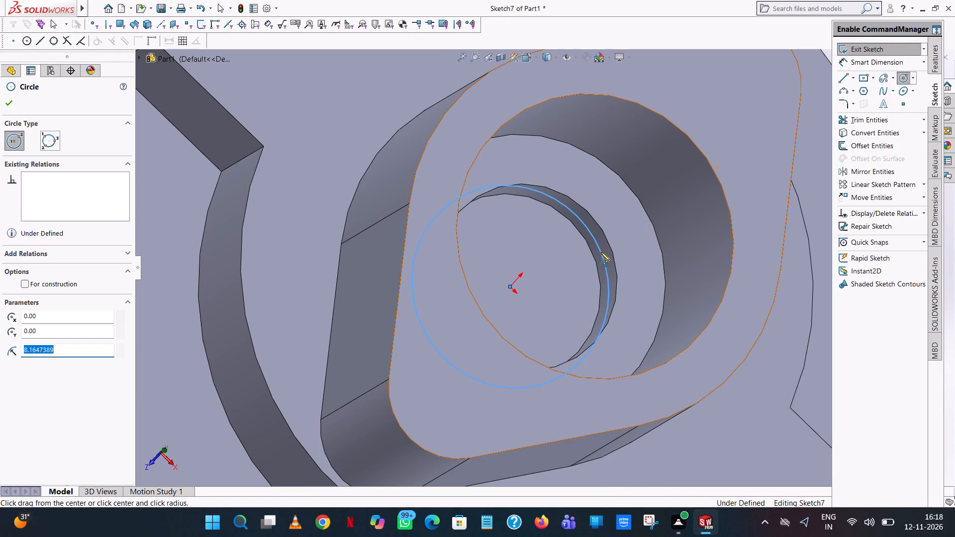
{"action": "type", "text": "23/2"}
{"action": "key", "text": "Return"}
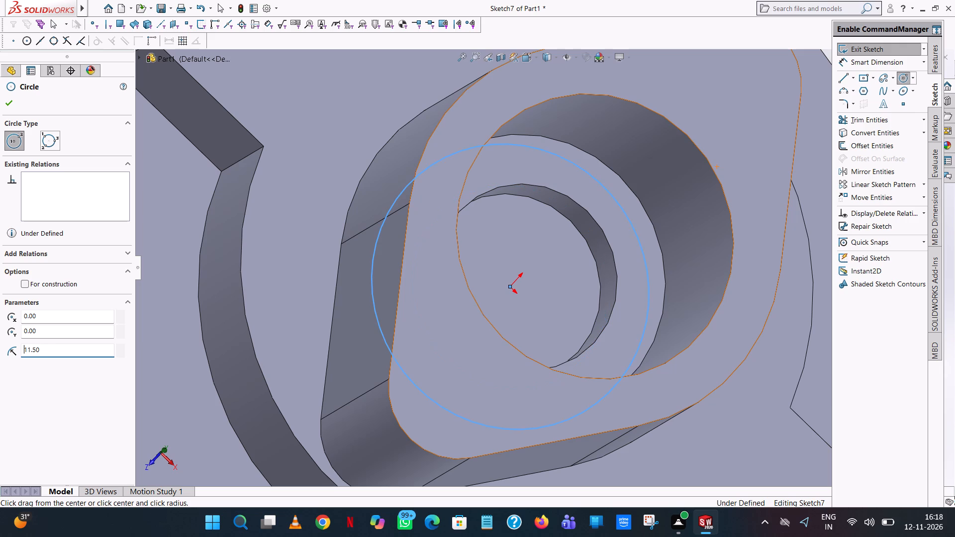
{"action": "right_click", "coordinate": [601, 252]}
{"action": "left_click", "coordinate": [659, 256]}
Dimension the diameter of the new circle, placing the dimension outside the flange outline.
{"action": "scroll", "coordinate": [659, 256], "scroll_direction": "up", "scroll_amount": 6}
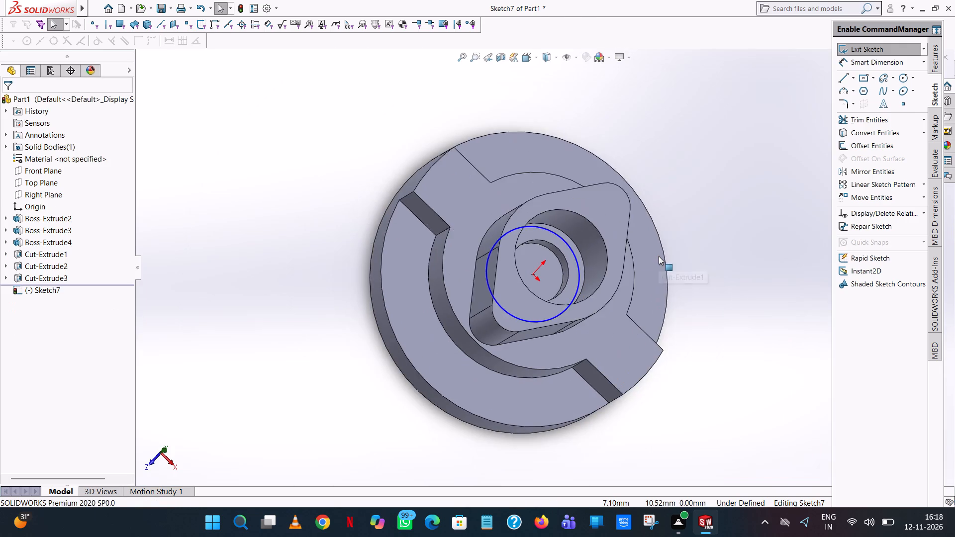
{"action": "middle_click_drag", "start_coordinate": [657, 259], "coordinate": [637, 281]}
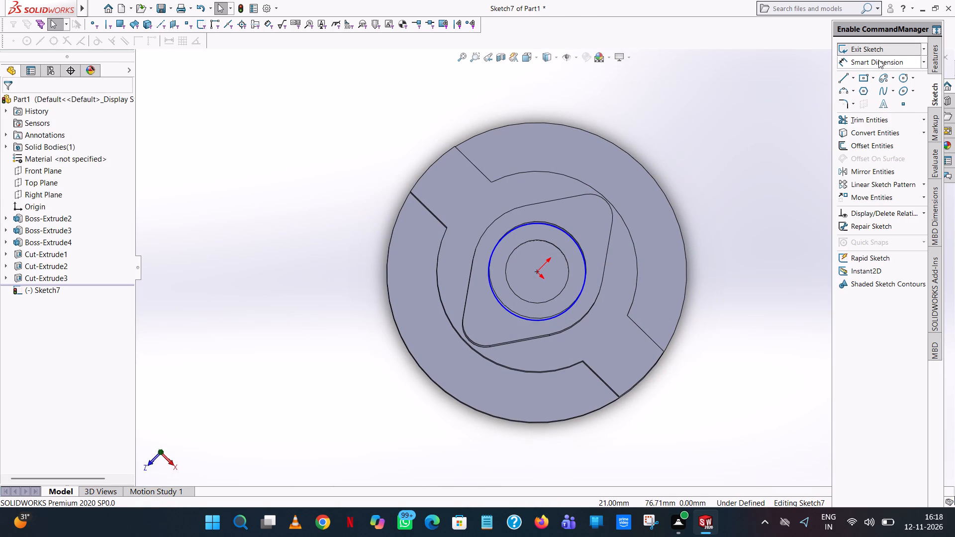
{"action": "left_click", "coordinate": [876, 64]}
{"action": "left_click", "coordinate": [585, 256]}
{"action": "left_click", "coordinate": [763, 208]}
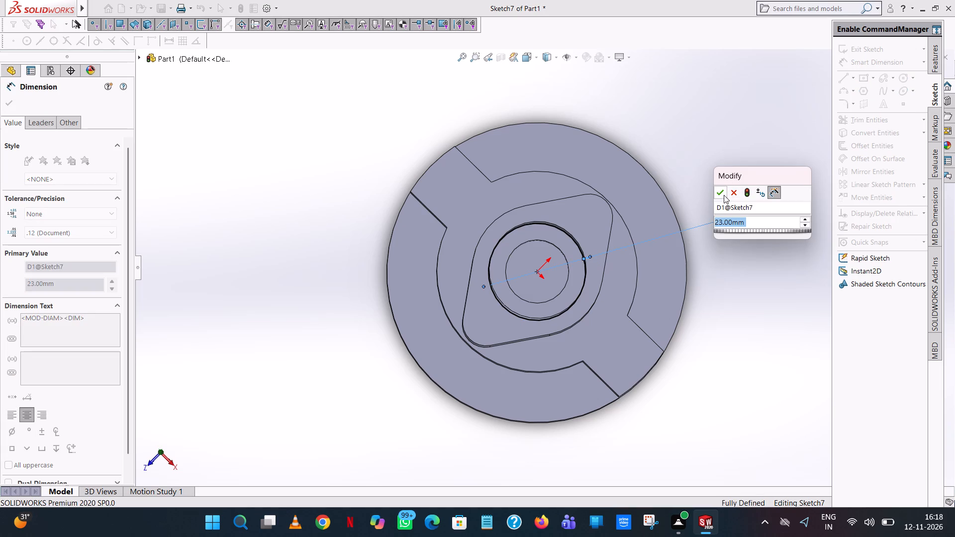
{"action": "left_click", "coordinate": [723, 190]}
Examine the sketched circle's position relative to the boss, its stepped bores and the flange from several angles.
{"action": "scroll", "coordinate": [611, 220], "scroll_direction": "up", "scroll_amount": 1}
{"action": "middle_click_drag", "start_coordinate": [611, 220], "coordinate": [611, 129]}
{"action": "scroll", "coordinate": [610, 128], "scroll_direction": "up", "scroll_amount": 1}
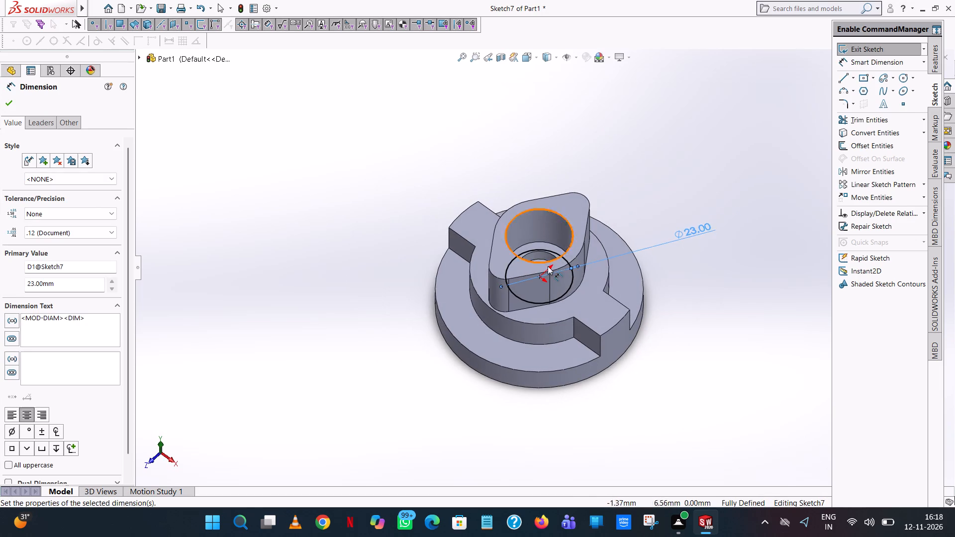
{"action": "scroll", "coordinate": [548, 266], "scroll_direction": "down", "scroll_amount": 8}
{"action": "middle_click_drag", "start_coordinate": [548, 266], "coordinate": [569, 315]}
{"action": "scroll", "coordinate": [505, 210], "scroll_direction": "down", "scroll_amount": 5}
{"action": "middle_click_drag", "start_coordinate": [505, 210], "coordinate": [543, 255]}
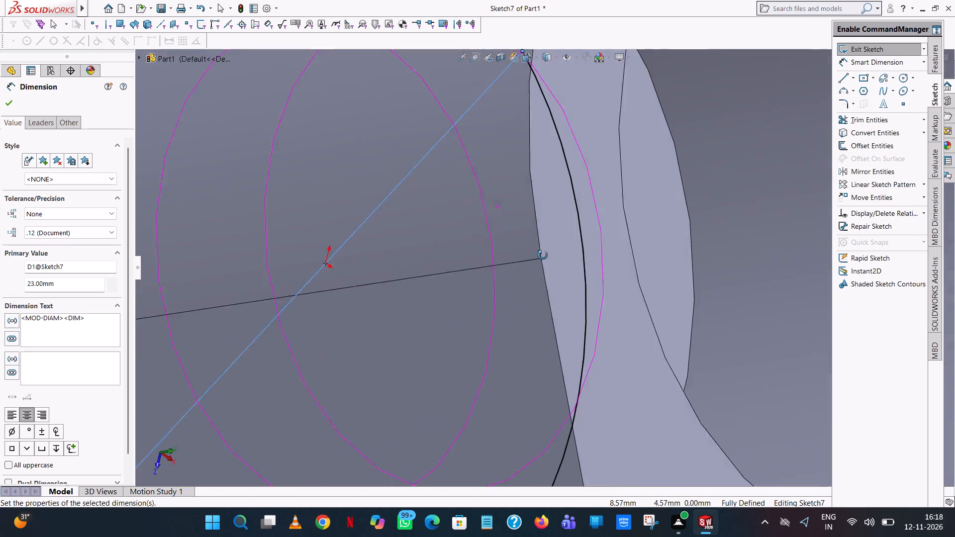
{"action": "middle_click_drag", "start_coordinate": [543, 255], "coordinate": [550, 424]}
{"action": "scroll", "coordinate": [546, 409], "scroll_direction": "up", "scroll_amount": 1}
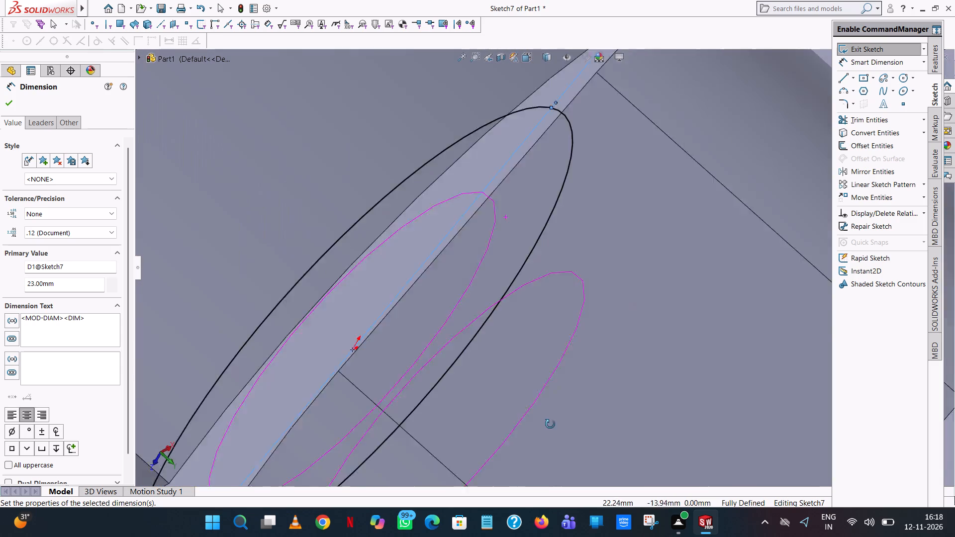
{"action": "middle_click_drag", "start_coordinate": [550, 424], "coordinate": [541, 320]}
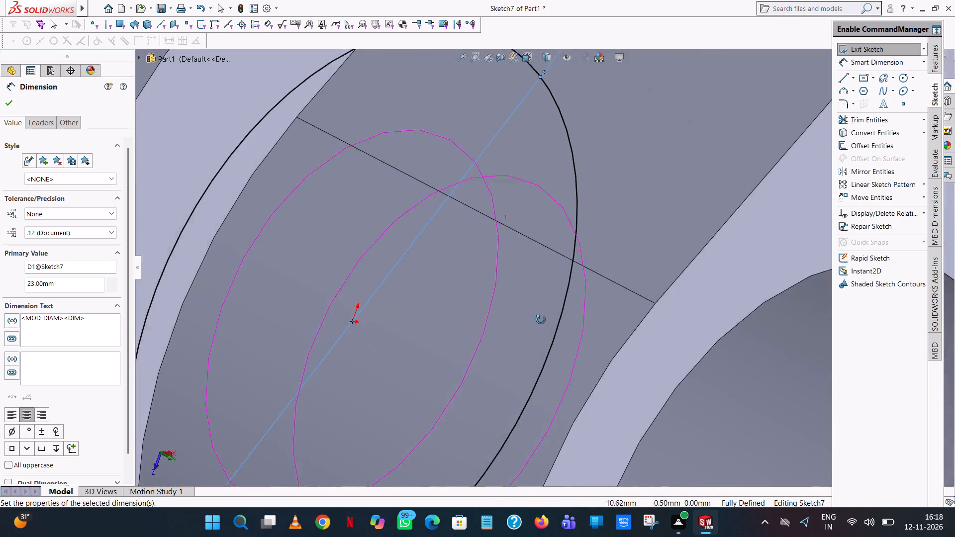
{"action": "middle_click_drag", "start_coordinate": [541, 320], "coordinate": [569, 424]}
{"action": "scroll", "coordinate": [534, 296], "scroll_direction": "up", "scroll_amount": 1}
{"action": "scroll", "coordinate": [563, 417], "scroll_direction": "up", "scroll_amount": 13}
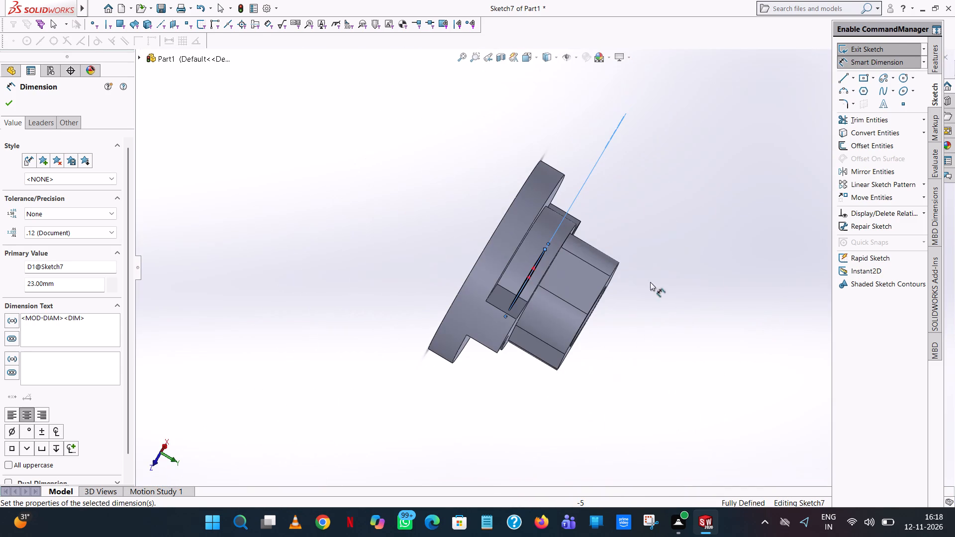
{"action": "left_click", "coordinate": [698, 204]}
{"action": "scroll", "coordinate": [580, 367], "scroll_direction": "up", "scroll_amount": 1}
{"action": "middle_click_drag", "start_coordinate": [574, 364], "coordinate": [501, 245]}
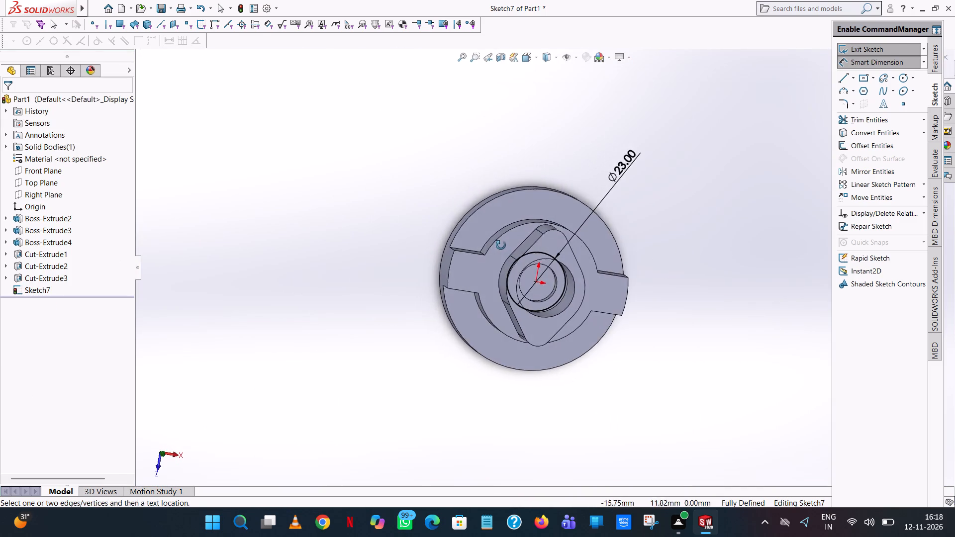
{"action": "middle_click_drag", "start_coordinate": [501, 245], "coordinate": [510, 222]}
{"action": "scroll", "coordinate": [510, 250], "scroll_direction": "up", "scroll_amount": 1}
{"action": "scroll", "coordinate": [516, 243], "scroll_direction": "down", "scroll_amount": 1}
{"action": "scroll", "coordinate": [567, 293], "scroll_direction": "up", "scroll_amount": 1}
{"action": "scroll", "coordinate": [604, 316], "scroll_direction": "down", "scroll_amount": 6}
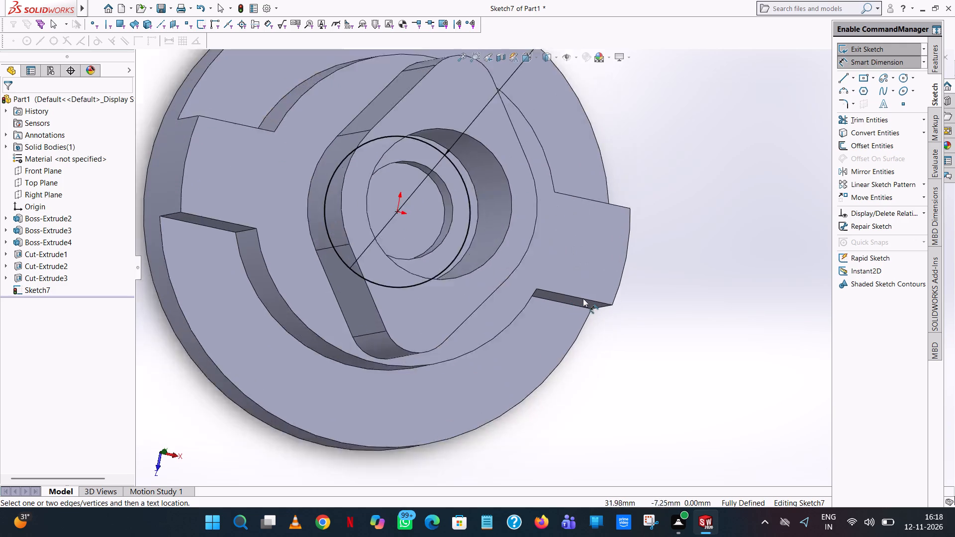
{"action": "scroll", "coordinate": [583, 298], "scroll_direction": "down", "scroll_amount": 3}
{"action": "middle_click_drag", "start_coordinate": [338, 214], "coordinate": [344, 228]}
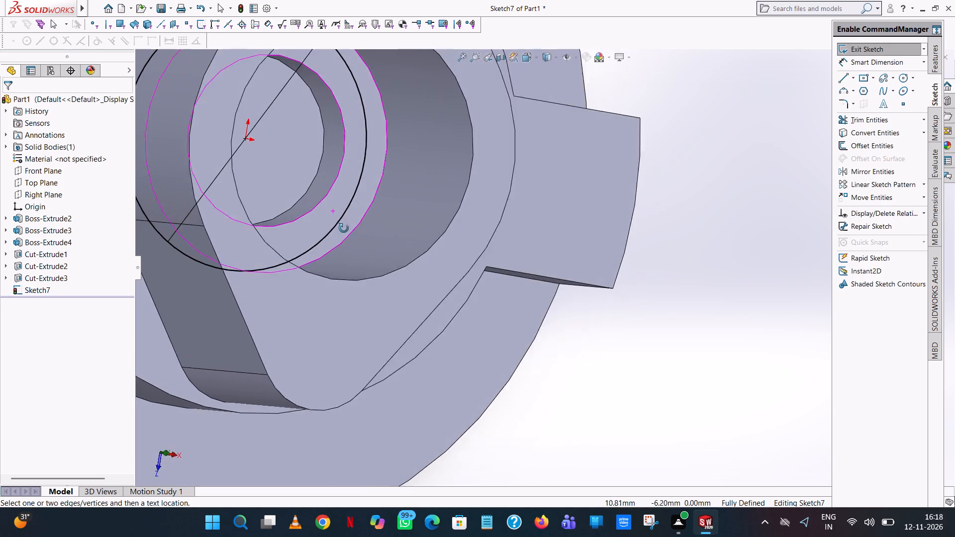
{"action": "middle_click_drag", "start_coordinate": [344, 228], "coordinate": [323, 57]}
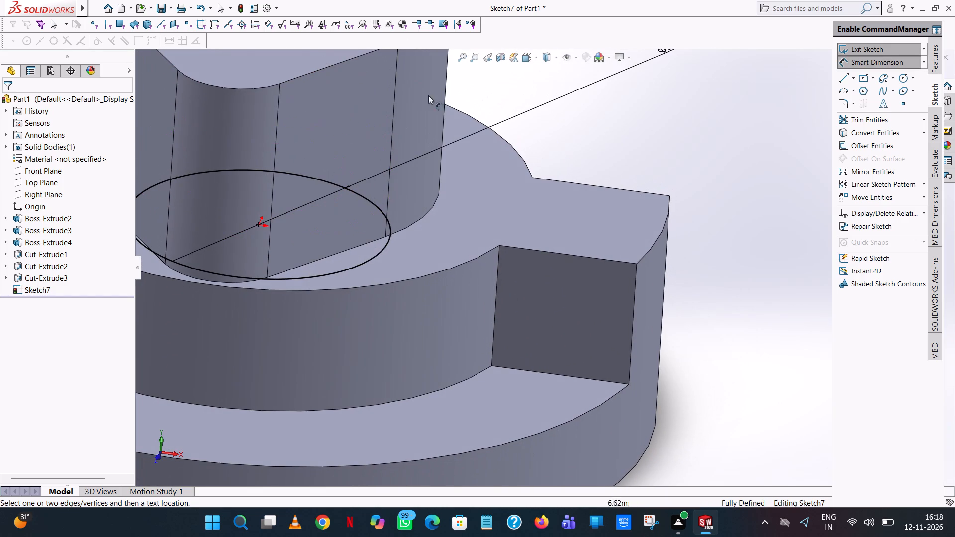
Start an Extruded Cut from the dimensioned circle sketch.
{"action": "left_click", "coordinate": [933, 62]}
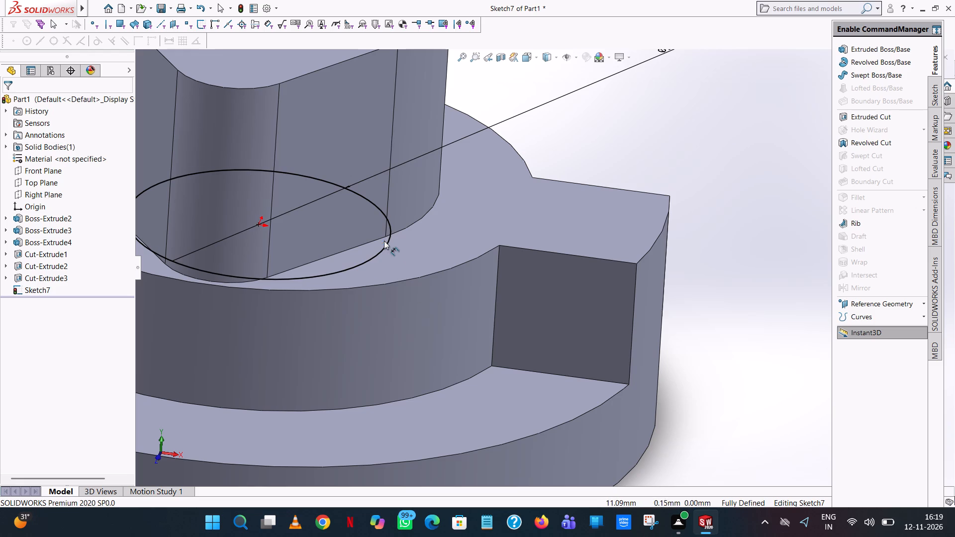
{"action": "scroll", "coordinate": [647, 191], "scroll_direction": "up", "scroll_amount": 4}
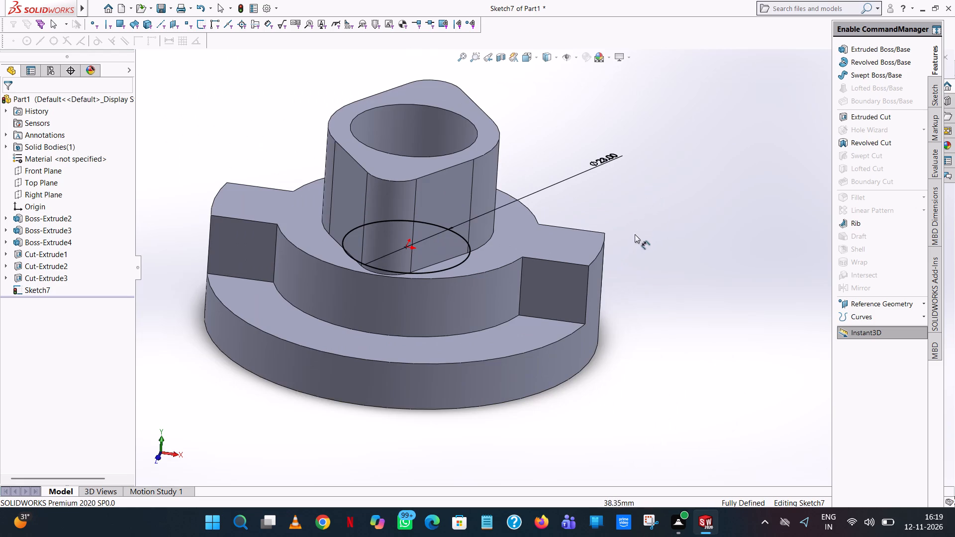
{"action": "middle_click_drag", "start_coordinate": [437, 387], "coordinate": [445, 360]}
{"action": "scroll", "coordinate": [442, 301], "scroll_direction": "up", "scroll_amount": 1}
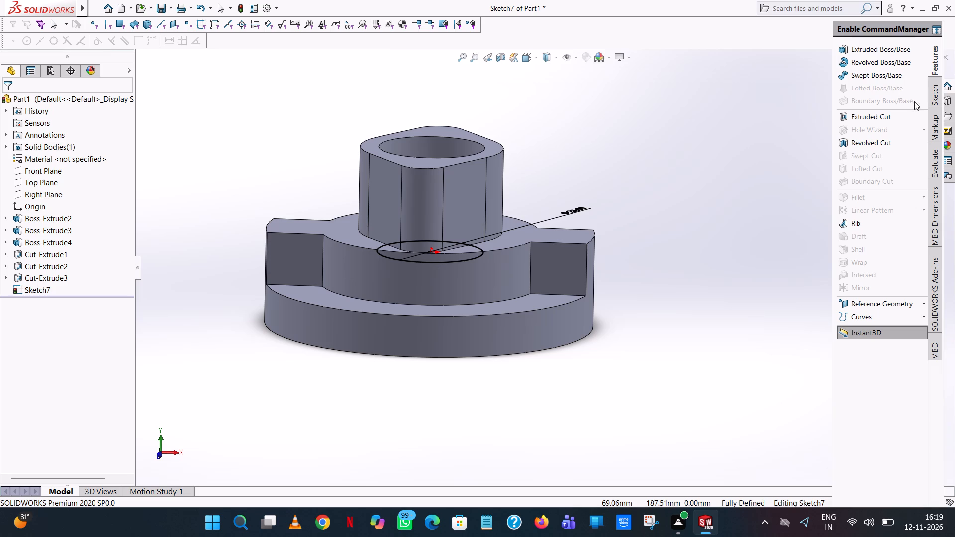
{"action": "left_click", "coordinate": [892, 112]}
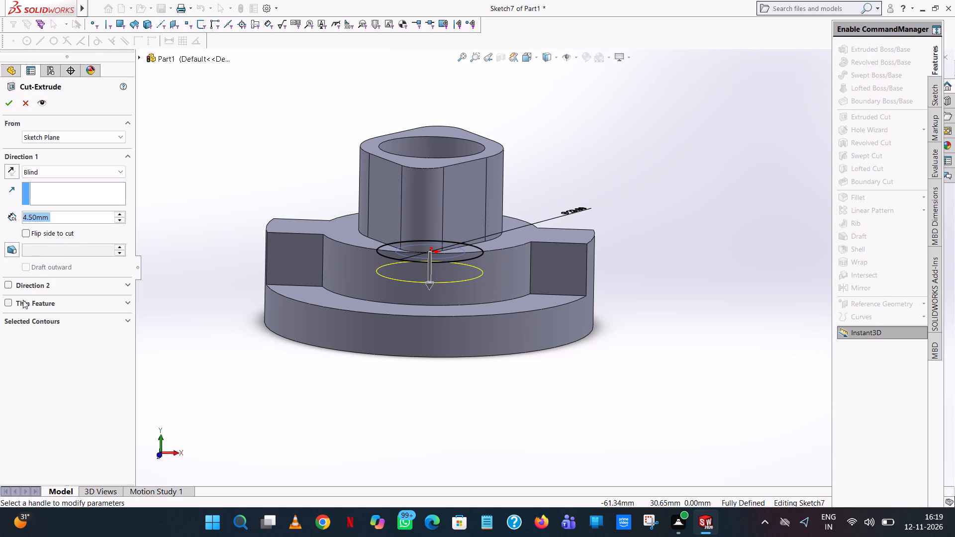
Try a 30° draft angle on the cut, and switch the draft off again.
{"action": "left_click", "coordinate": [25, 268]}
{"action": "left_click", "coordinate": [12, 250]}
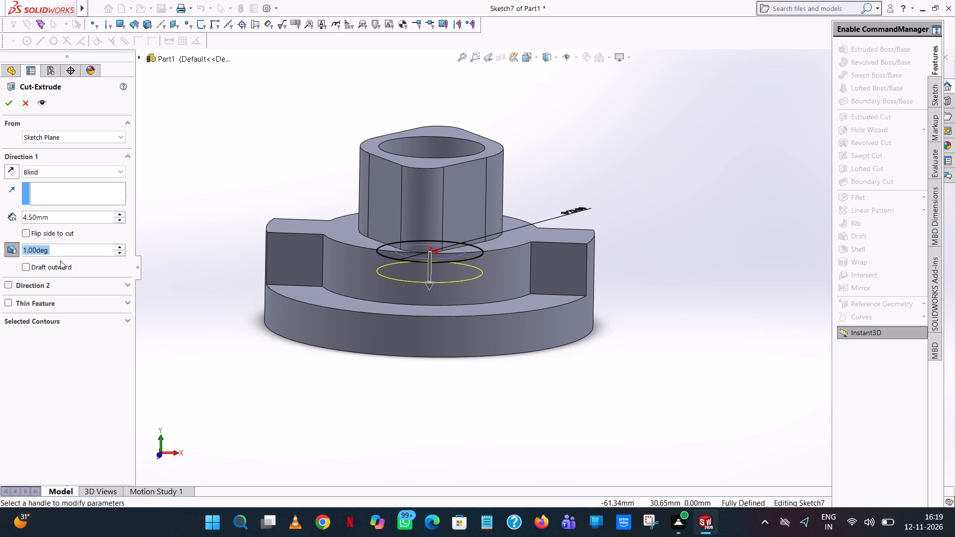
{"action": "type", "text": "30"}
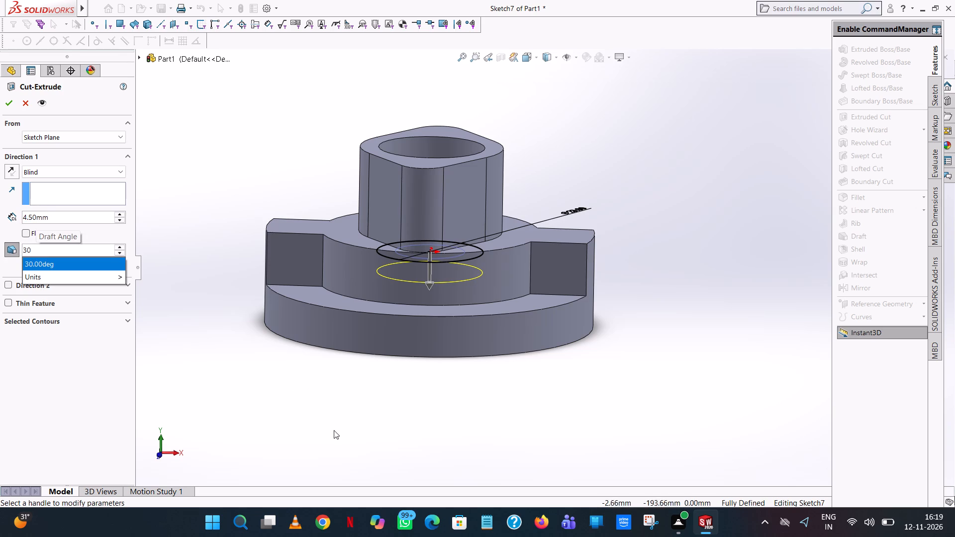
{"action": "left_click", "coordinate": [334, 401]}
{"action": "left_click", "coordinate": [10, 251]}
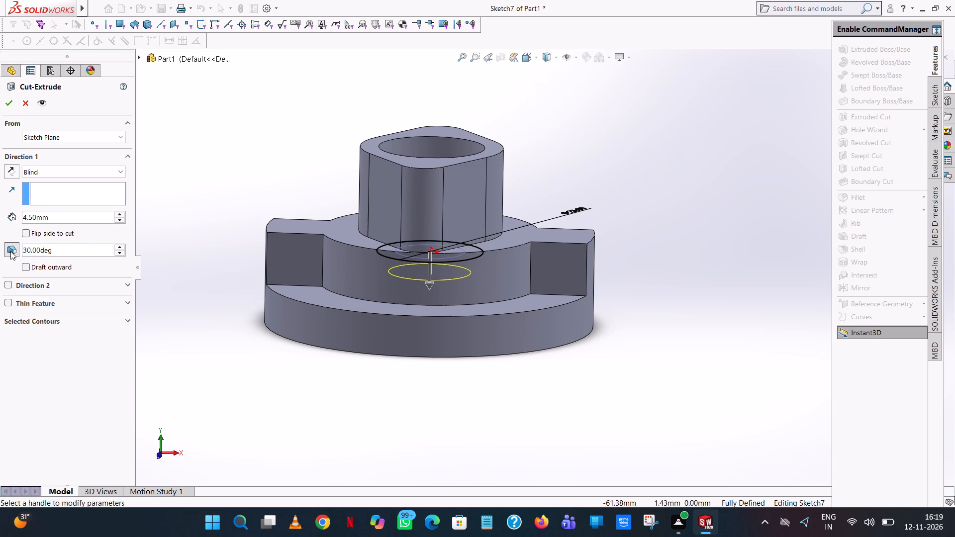
Set the Blind depth of the circle's cut to 7 mm.
{"action": "middle_click_drag", "start_coordinate": [411, 333], "coordinate": [410, 284]}
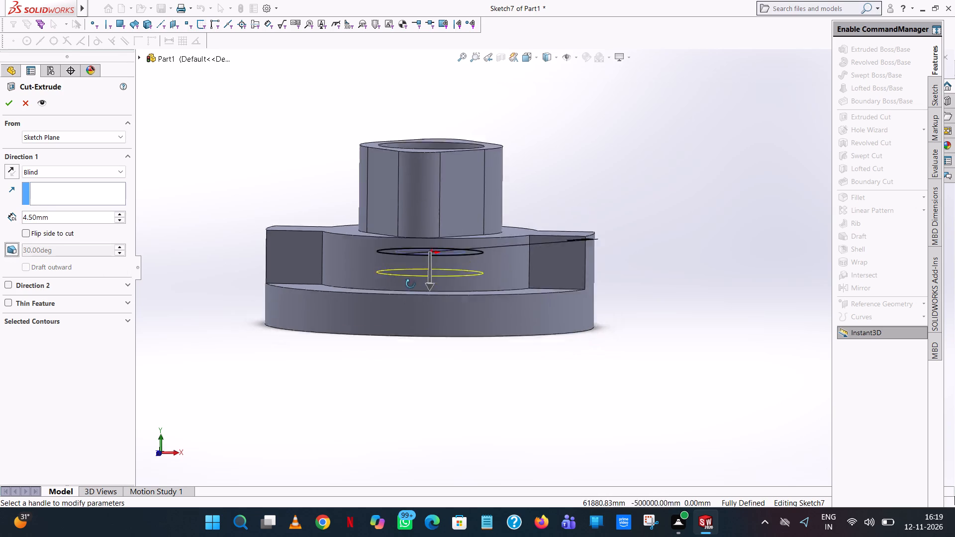
{"action": "middle_click_drag", "start_coordinate": [410, 284], "coordinate": [513, 266]}
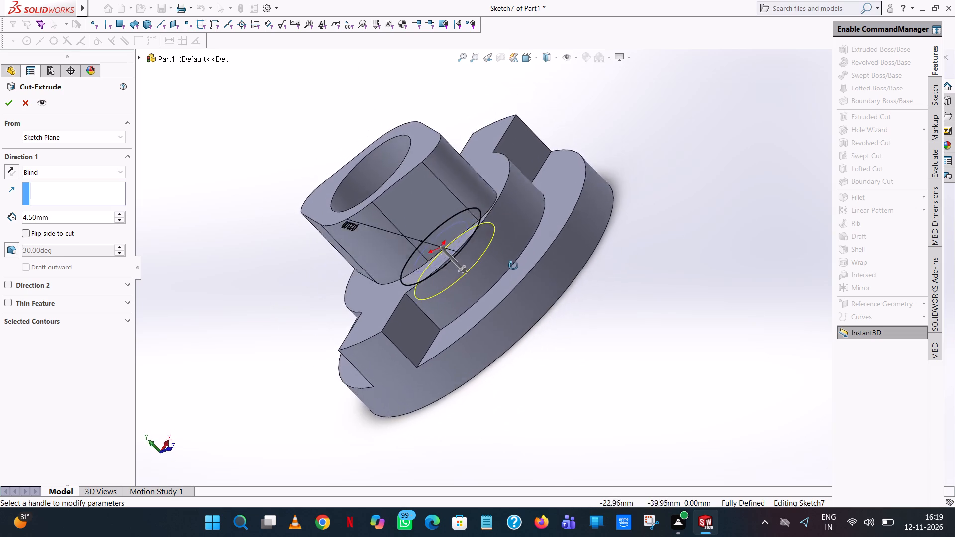
{"action": "middle_click_drag", "start_coordinate": [513, 266], "coordinate": [546, 293]}
{"action": "double_click", "coordinate": [74, 211]}
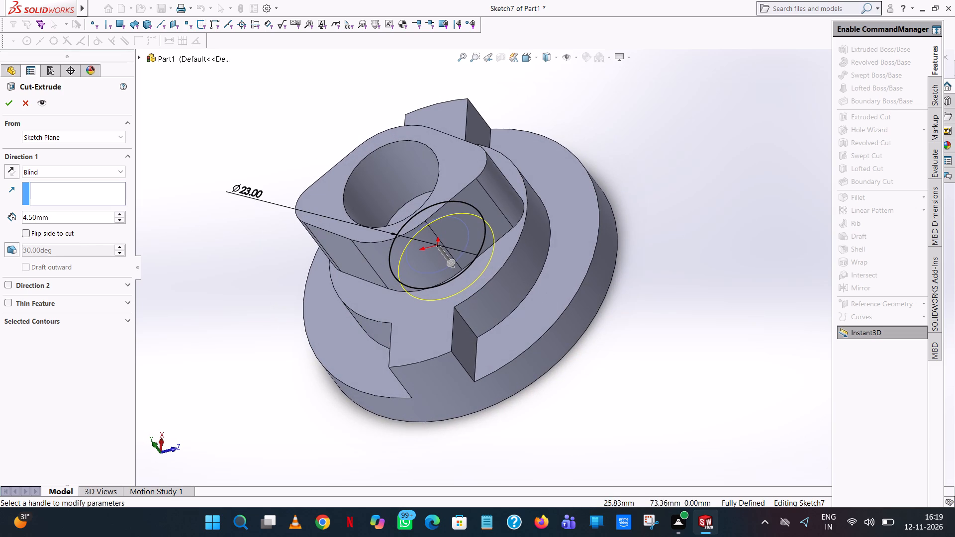
{"action": "double_click", "coordinate": [67, 217]}
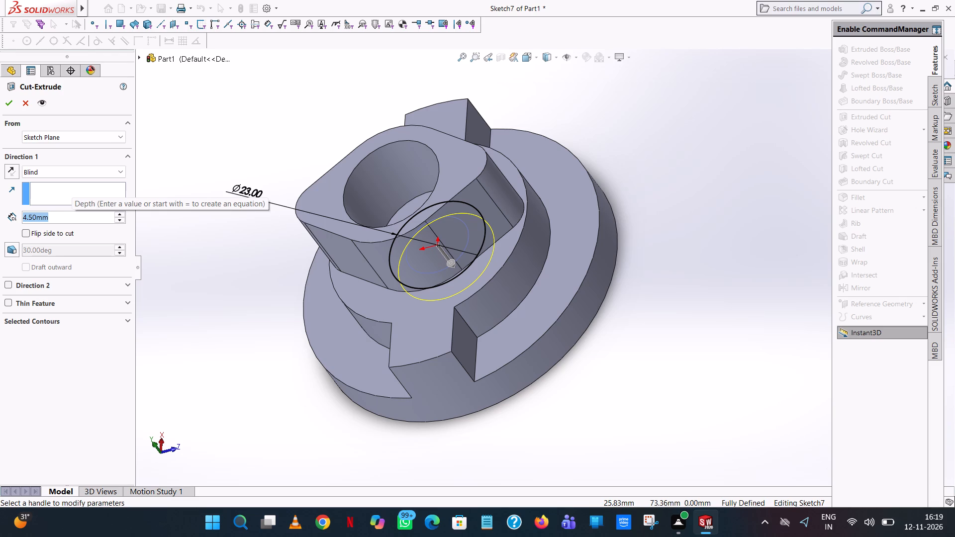
{"action": "key", "text": "7"}
{"action": "key", "text": "Return"}
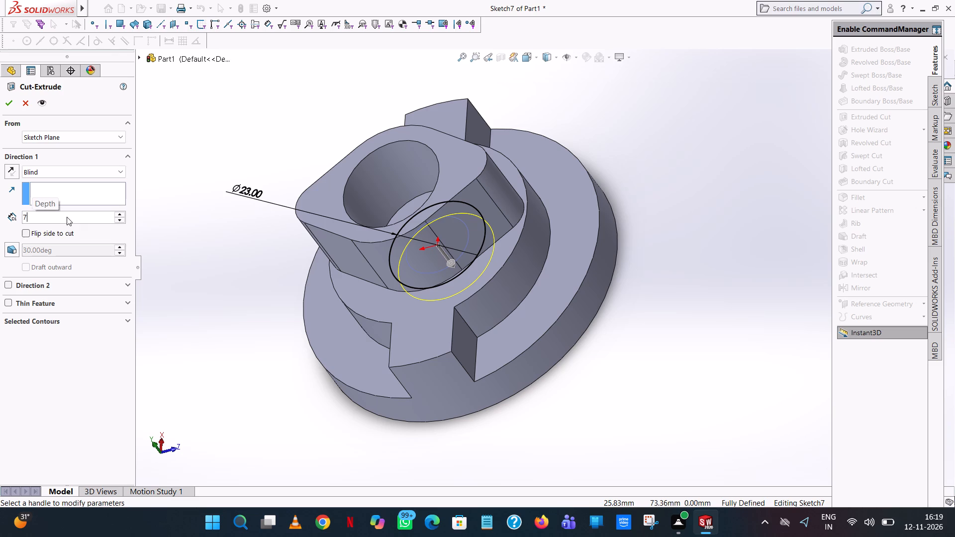
Switch the model display to Wireframe to examine the cut preview inside the flange.
{"action": "middle_click_drag", "start_coordinate": [403, 325], "coordinate": [464, 287]}
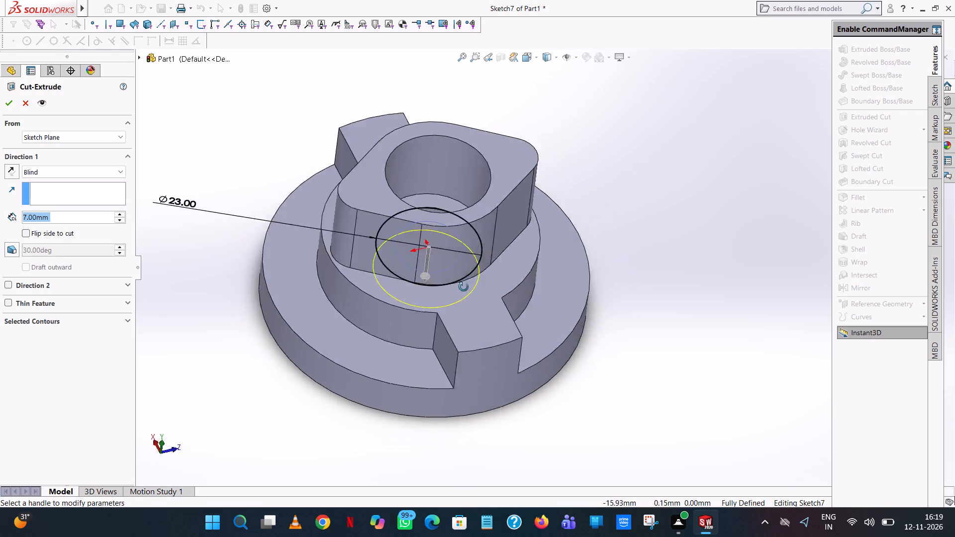
{"action": "middle_click_drag", "start_coordinate": [464, 287], "coordinate": [513, 224]}
{"action": "scroll", "coordinate": [513, 224], "scroll_direction": "up", "scroll_amount": 1}
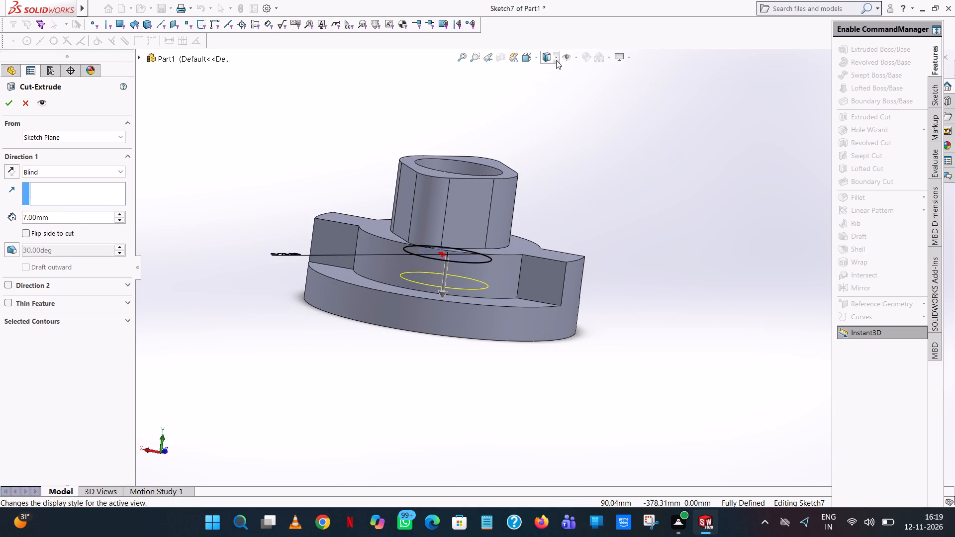
{"action": "left_click", "coordinate": [556, 59]}
{"action": "left_click", "coordinate": [553, 125]}
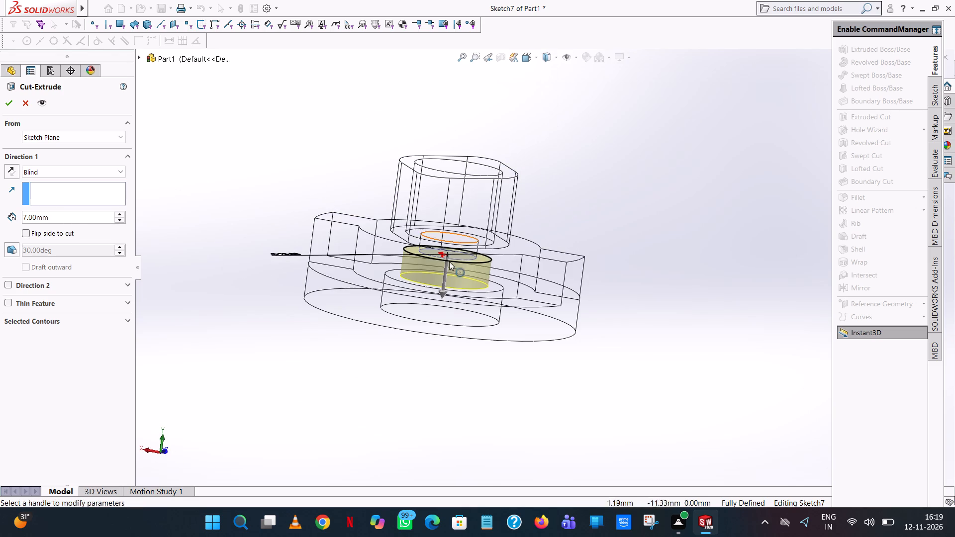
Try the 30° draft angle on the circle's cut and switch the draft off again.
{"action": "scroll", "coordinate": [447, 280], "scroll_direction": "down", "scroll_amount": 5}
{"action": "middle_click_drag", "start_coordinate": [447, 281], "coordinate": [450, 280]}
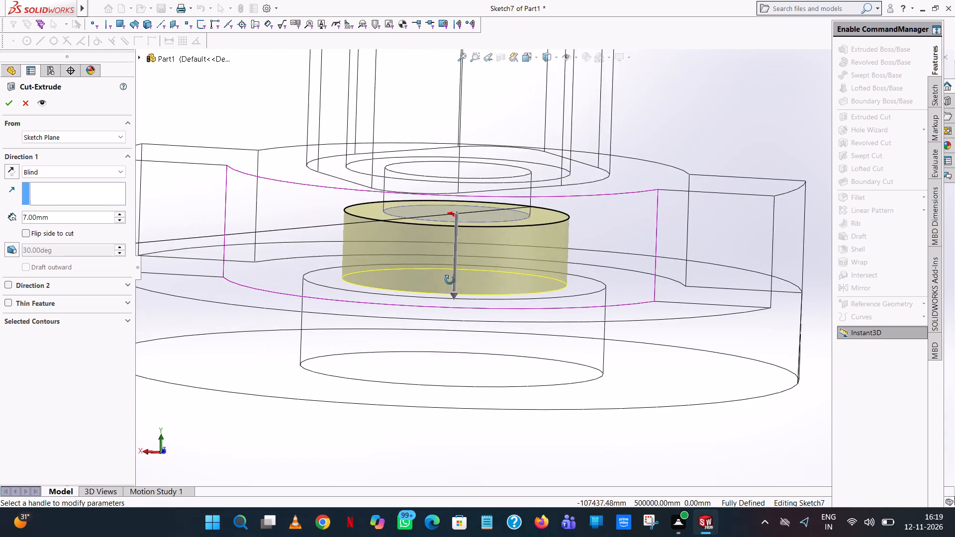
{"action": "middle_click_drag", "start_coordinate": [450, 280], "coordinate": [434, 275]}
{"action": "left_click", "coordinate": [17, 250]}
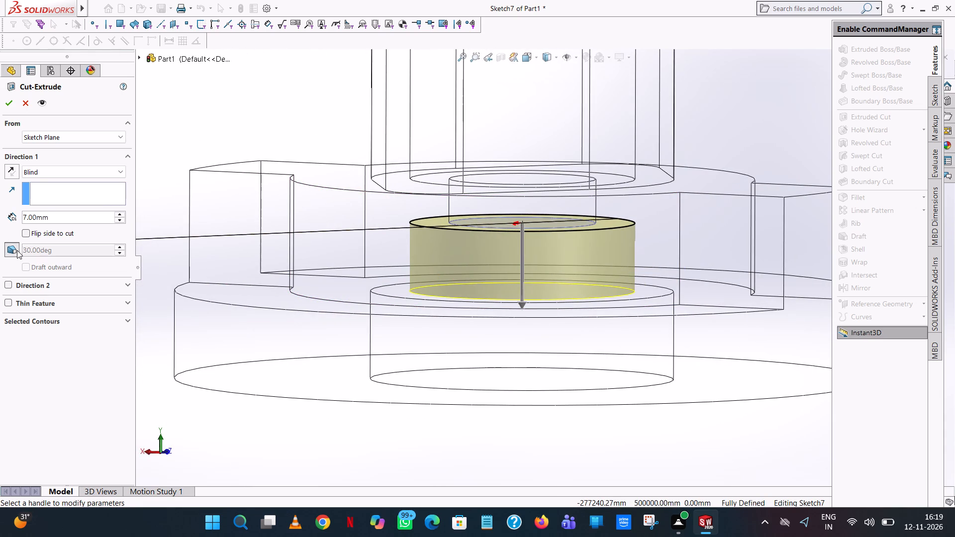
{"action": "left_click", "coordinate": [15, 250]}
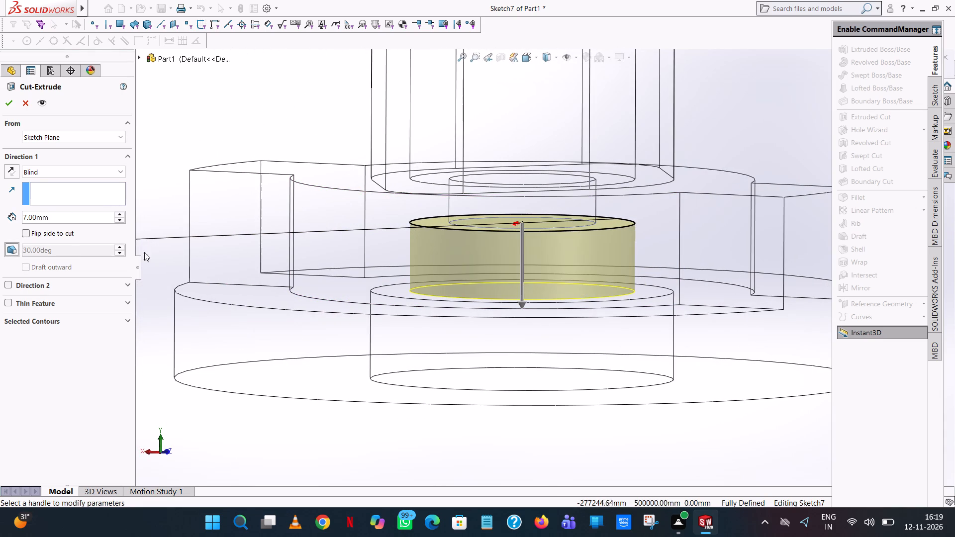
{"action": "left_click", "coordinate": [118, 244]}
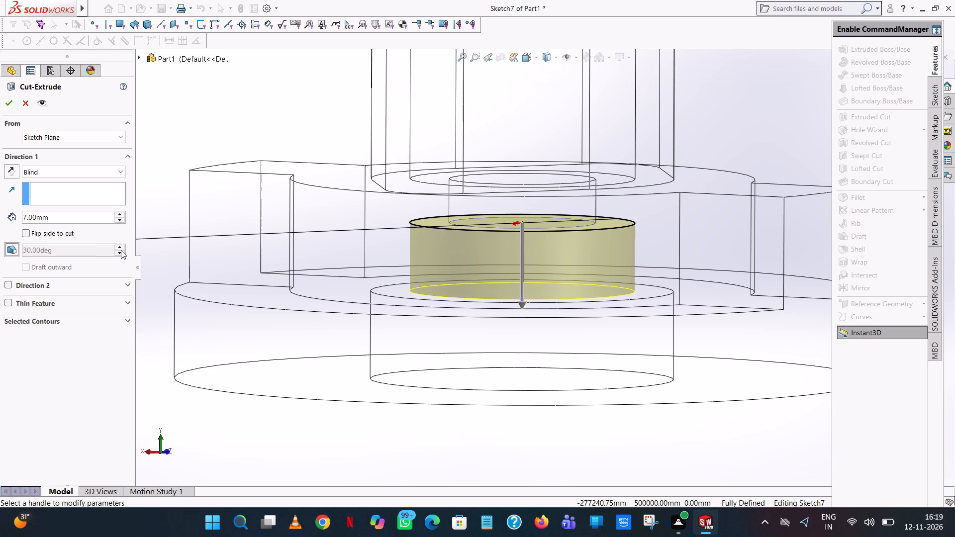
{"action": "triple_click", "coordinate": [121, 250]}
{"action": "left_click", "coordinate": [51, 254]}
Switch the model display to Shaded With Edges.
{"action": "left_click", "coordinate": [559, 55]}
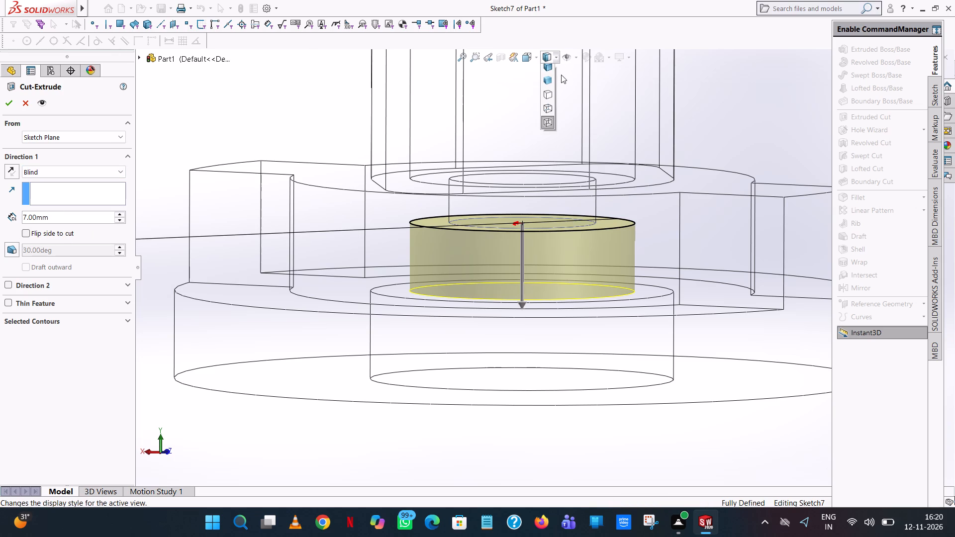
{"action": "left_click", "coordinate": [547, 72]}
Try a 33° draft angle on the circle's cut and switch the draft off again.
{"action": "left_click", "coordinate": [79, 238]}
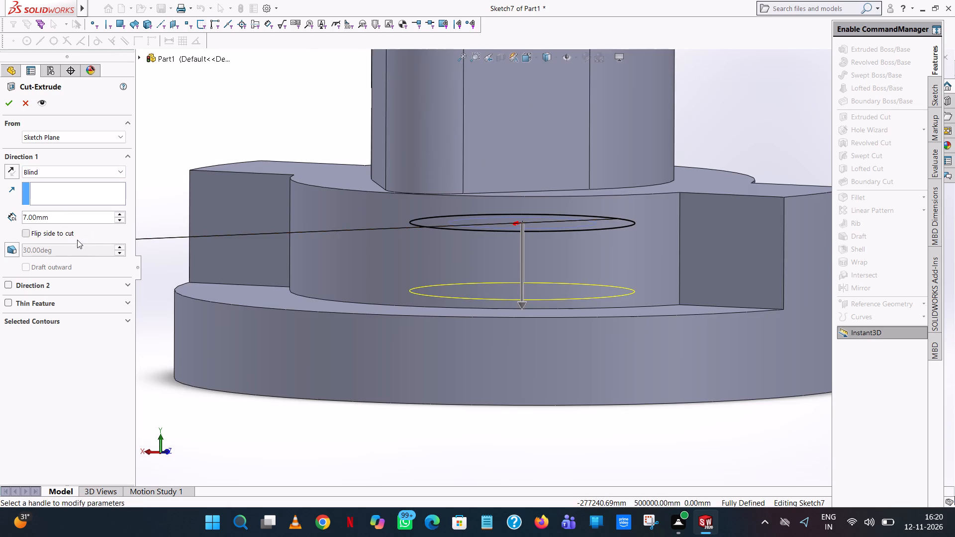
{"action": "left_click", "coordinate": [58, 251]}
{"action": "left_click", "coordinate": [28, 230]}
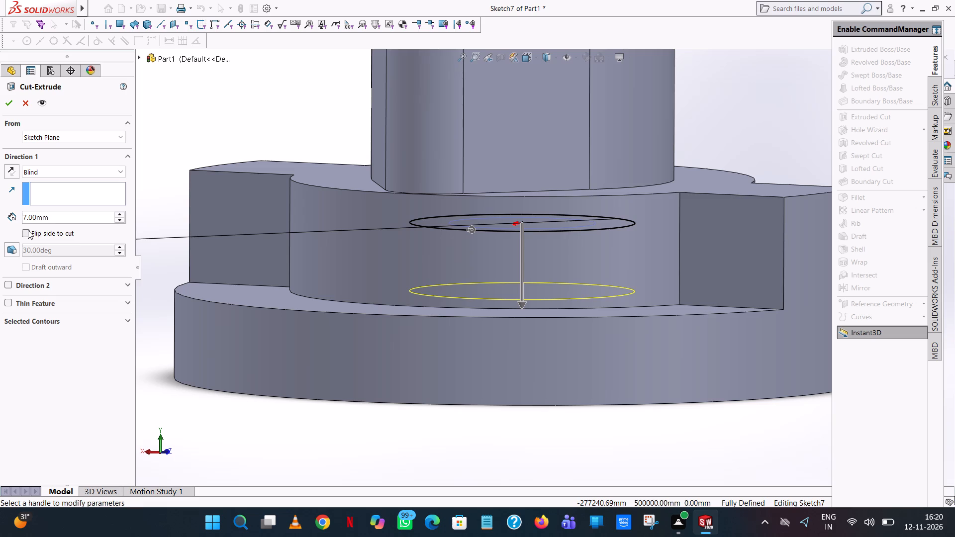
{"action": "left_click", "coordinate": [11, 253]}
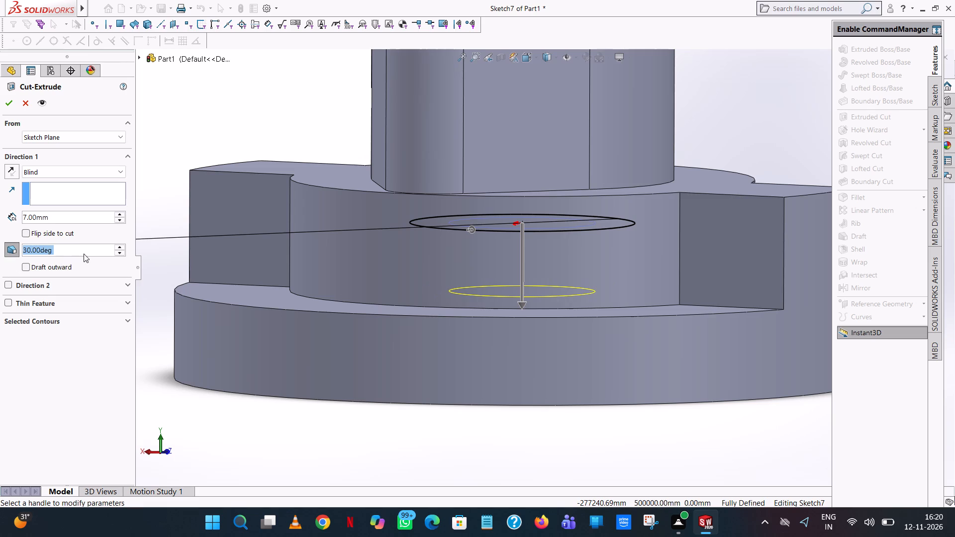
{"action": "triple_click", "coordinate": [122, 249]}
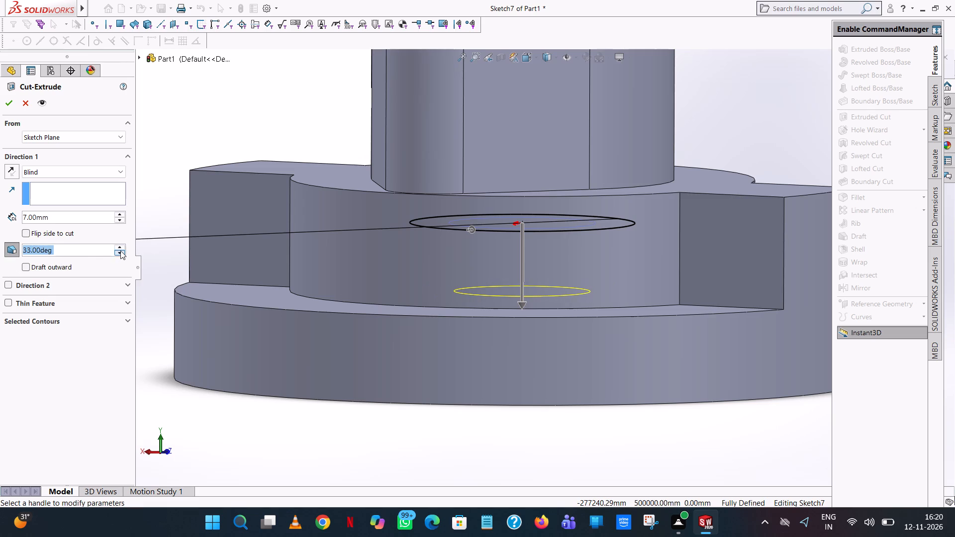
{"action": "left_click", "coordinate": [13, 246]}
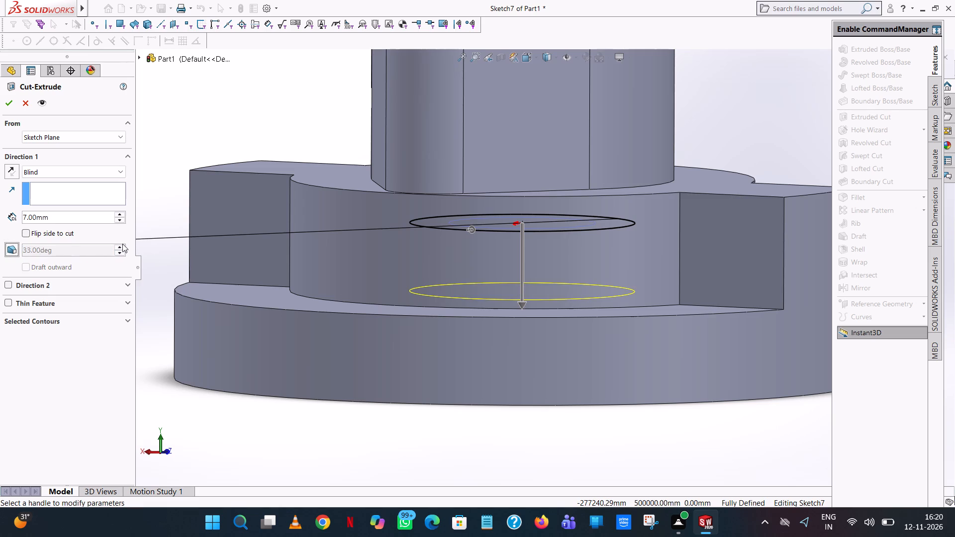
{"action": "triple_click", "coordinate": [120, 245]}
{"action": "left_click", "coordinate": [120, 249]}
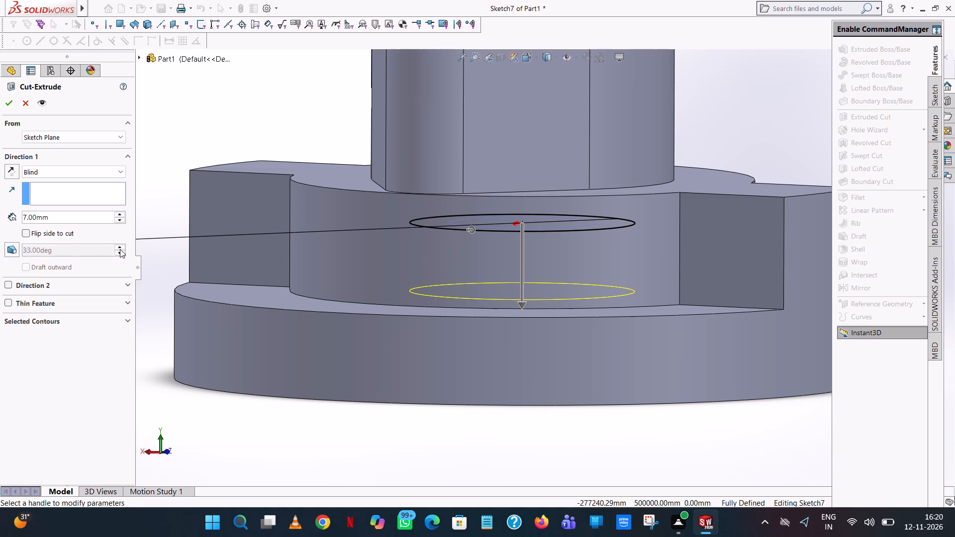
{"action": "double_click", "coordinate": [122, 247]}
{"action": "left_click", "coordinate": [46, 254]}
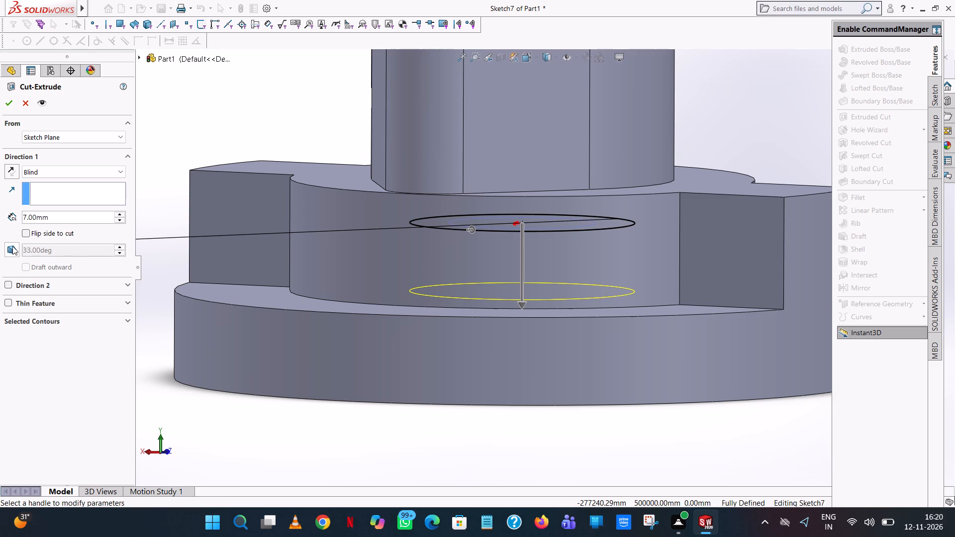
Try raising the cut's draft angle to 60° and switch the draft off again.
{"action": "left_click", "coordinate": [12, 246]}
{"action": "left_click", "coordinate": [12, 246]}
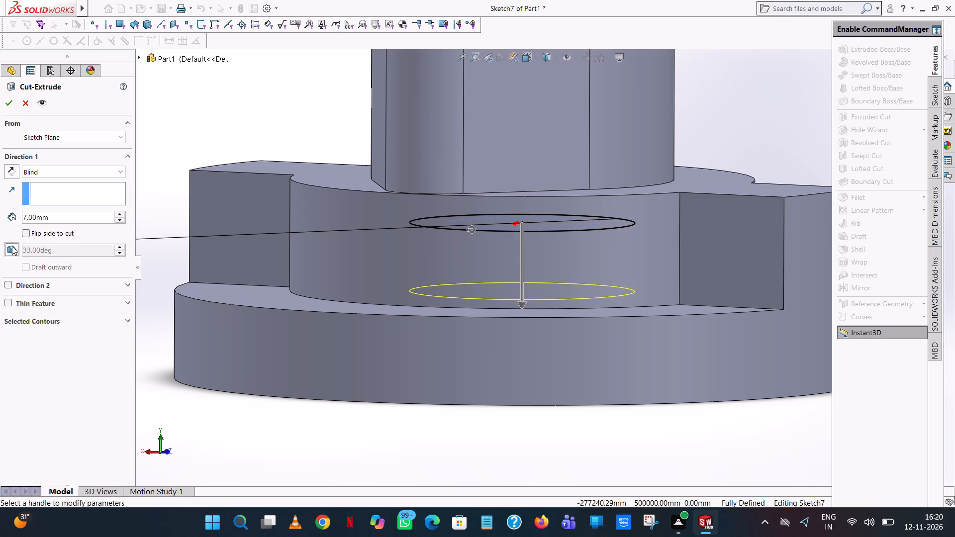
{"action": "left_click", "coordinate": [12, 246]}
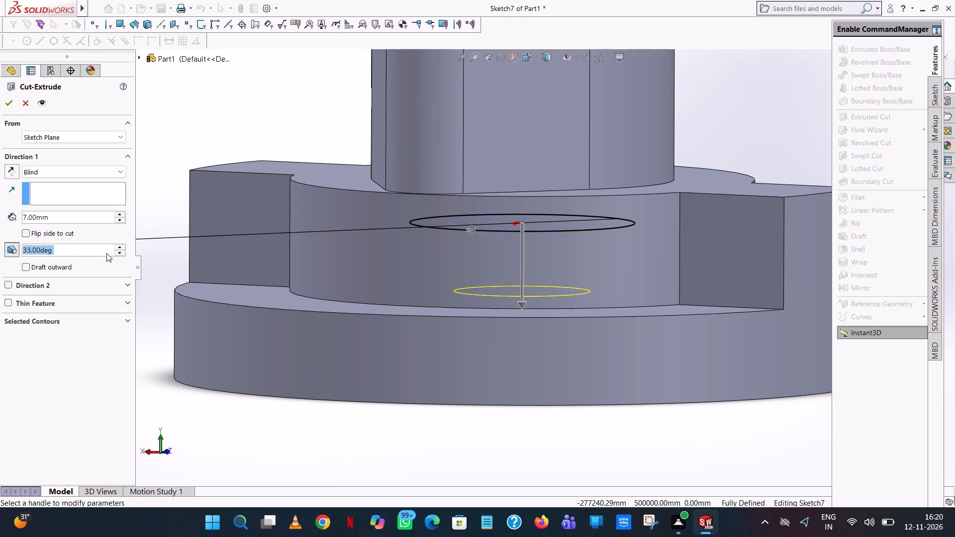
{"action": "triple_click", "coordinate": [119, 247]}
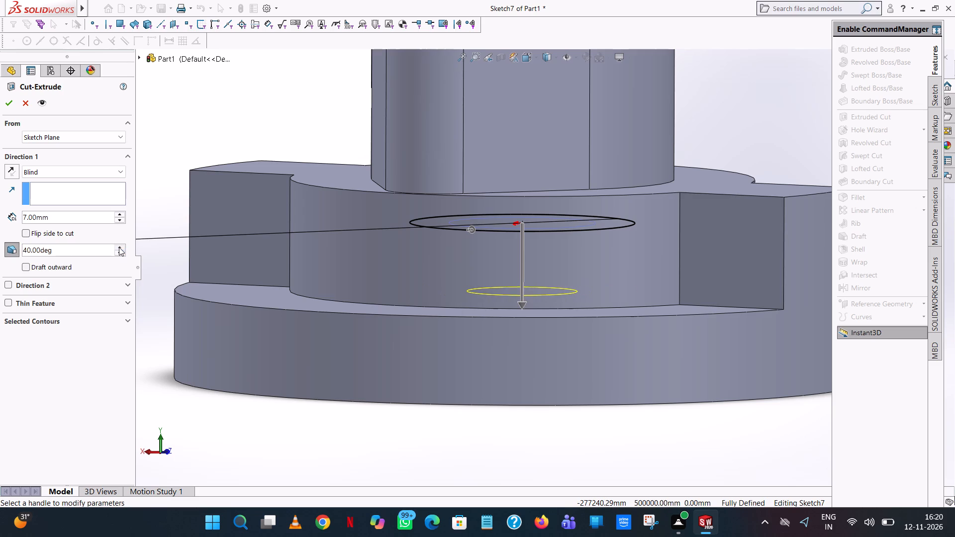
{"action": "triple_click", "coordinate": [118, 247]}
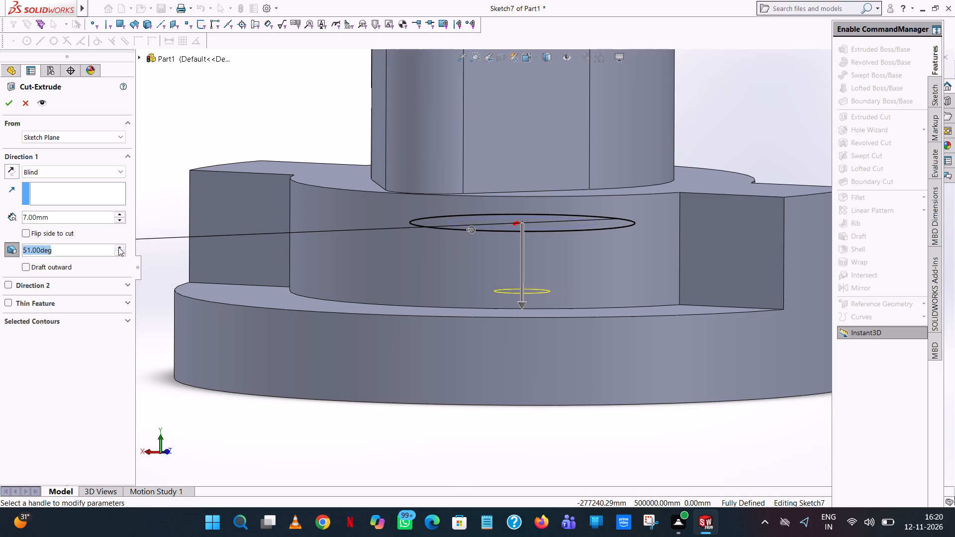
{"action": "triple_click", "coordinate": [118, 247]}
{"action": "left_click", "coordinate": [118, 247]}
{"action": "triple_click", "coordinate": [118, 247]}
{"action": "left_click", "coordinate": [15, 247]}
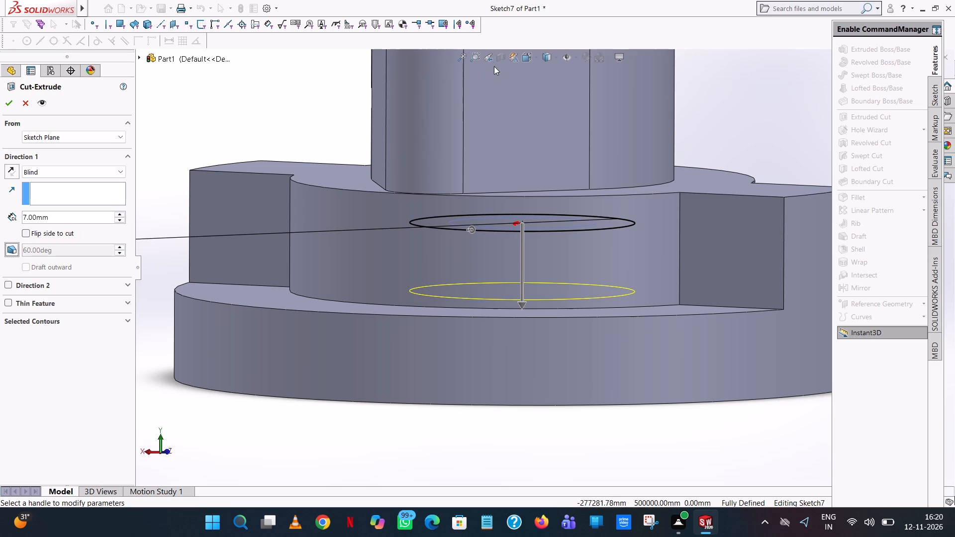
Switch the model display to Wireframe and examine the undrafted cut preview inside the flange from several angles.
{"action": "left_click", "coordinate": [555, 54]}
{"action": "left_click", "coordinate": [550, 125]}
{"action": "scroll", "coordinate": [609, 294], "scroll_direction": "up", "scroll_amount": 1}
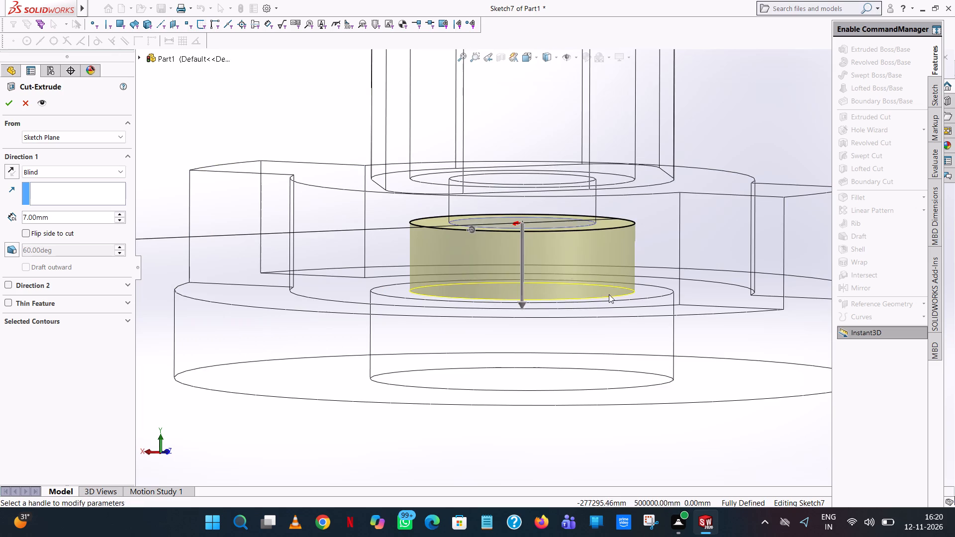
{"action": "middle_click_drag", "start_coordinate": [606, 283], "coordinate": [635, 294]}
{"action": "scroll", "coordinate": [604, 169], "scroll_direction": "up", "scroll_amount": 1}
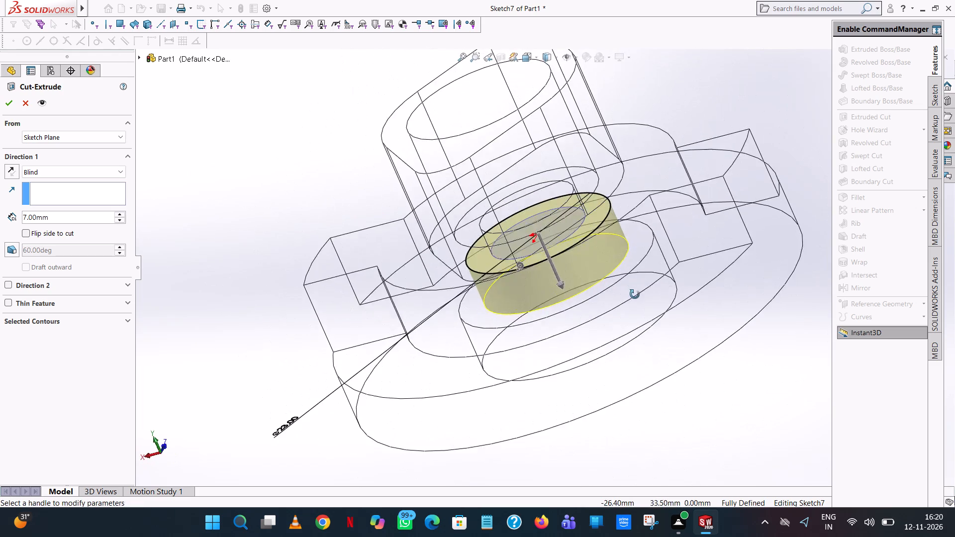
{"action": "middle_click_drag", "start_coordinate": [635, 294], "coordinate": [664, 249]}
{"action": "scroll", "coordinate": [664, 249], "scroll_direction": "up", "scroll_amount": 1}
{"action": "scroll", "coordinate": [624, 243], "scroll_direction": "down", "scroll_amount": 9}
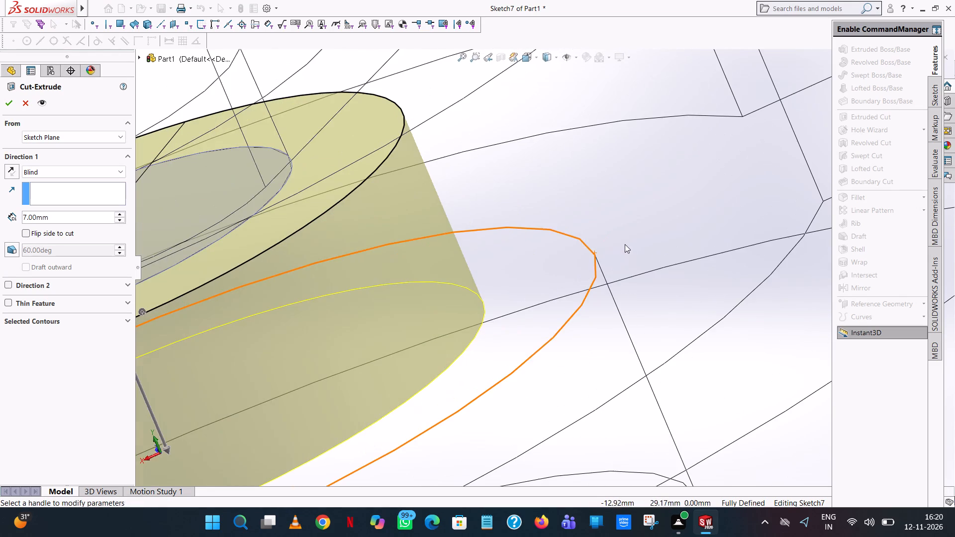
{"action": "middle_click_drag", "start_coordinate": [598, 280], "coordinate": [584, 261]}
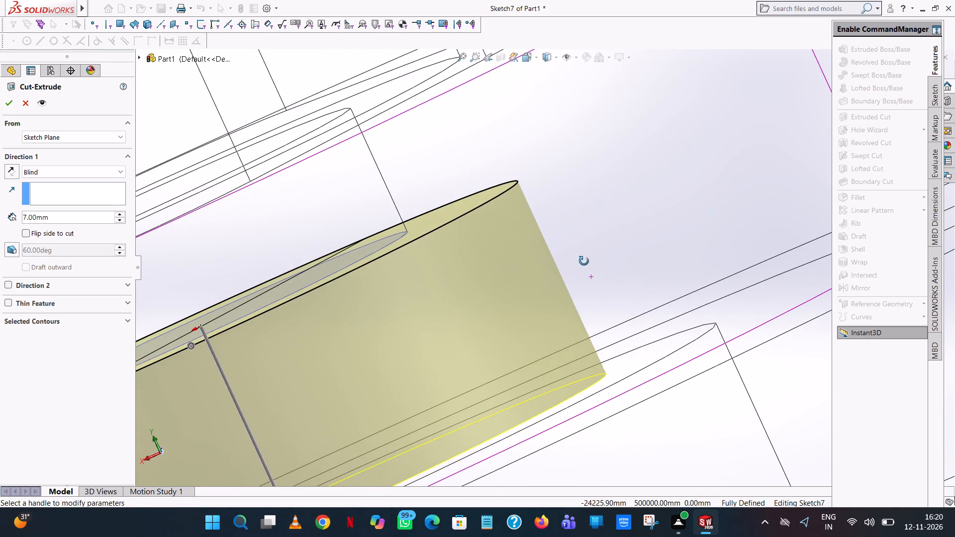
{"action": "middle_click_drag", "start_coordinate": [584, 261], "coordinate": [575, 268]}
{"action": "scroll", "coordinate": [575, 268], "scroll_direction": "up", "scroll_amount": 8}
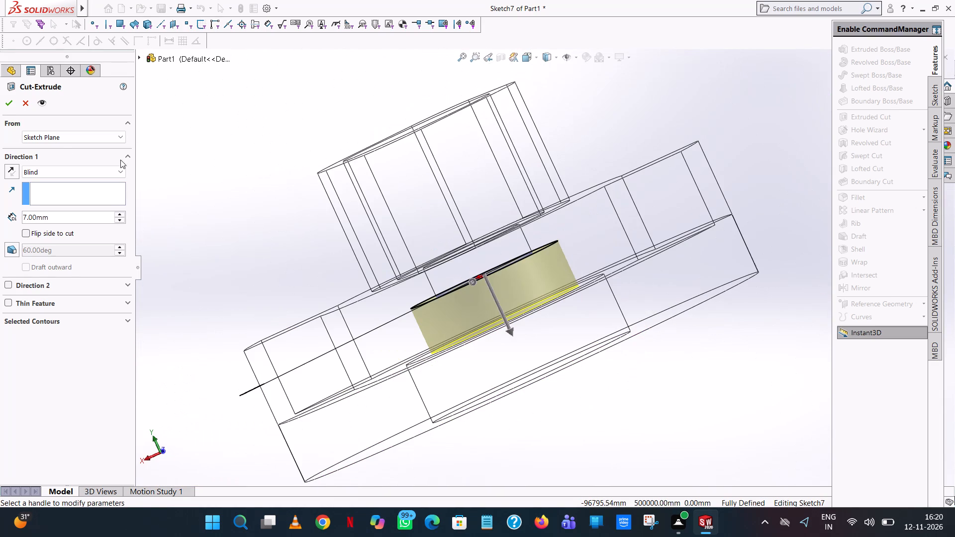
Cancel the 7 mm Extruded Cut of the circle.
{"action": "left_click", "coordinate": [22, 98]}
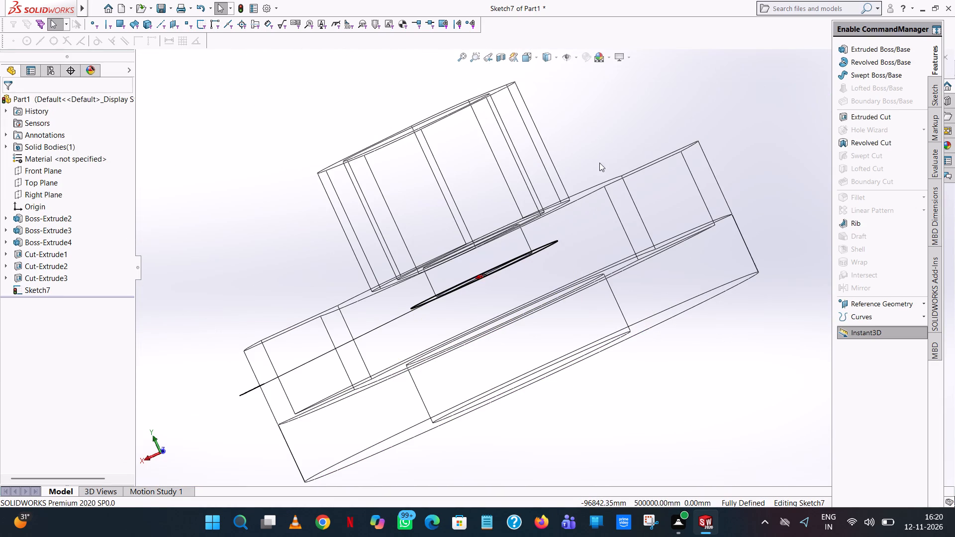
Remove the circle from the open sketch with Trim Entities and exit the emptied sketch.
{"action": "left_click", "coordinate": [932, 96]}
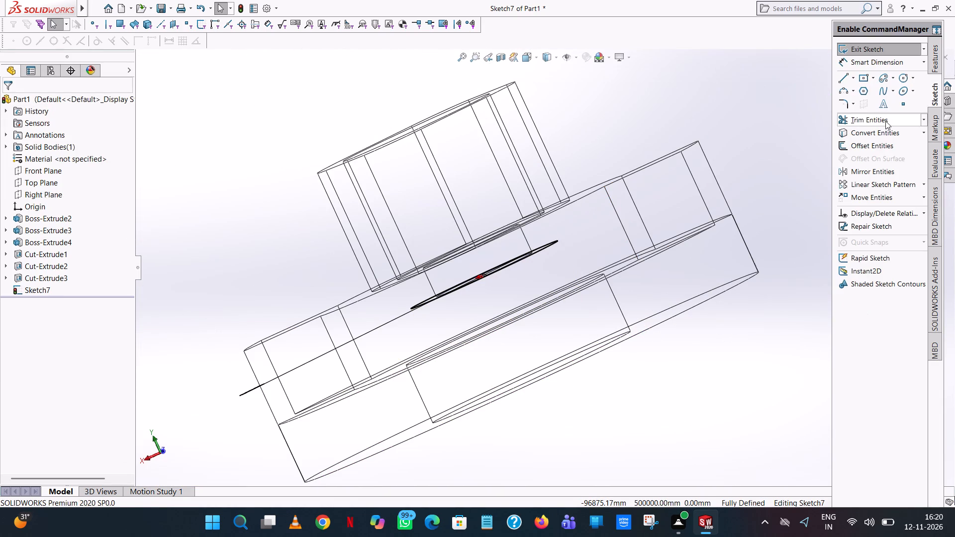
{"action": "left_click", "coordinate": [885, 121]}
{"action": "left_click", "coordinate": [550, 242]}
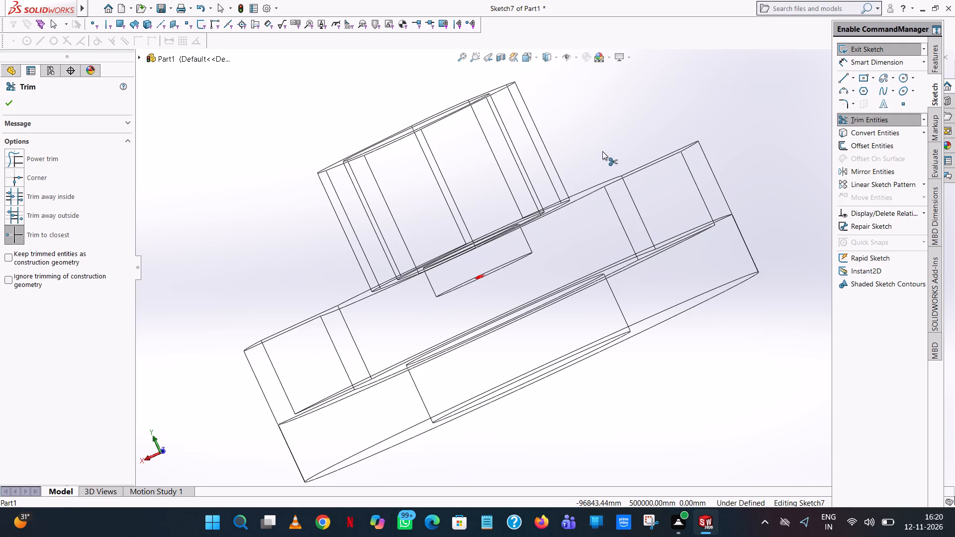
{"action": "scroll", "coordinate": [602, 151], "scroll_direction": "up", "scroll_amount": 1}
{"action": "middle_click_drag", "start_coordinate": [602, 151], "coordinate": [663, 342]}
{"action": "scroll", "coordinate": [650, 330], "scroll_direction": "down", "scroll_amount": 1}
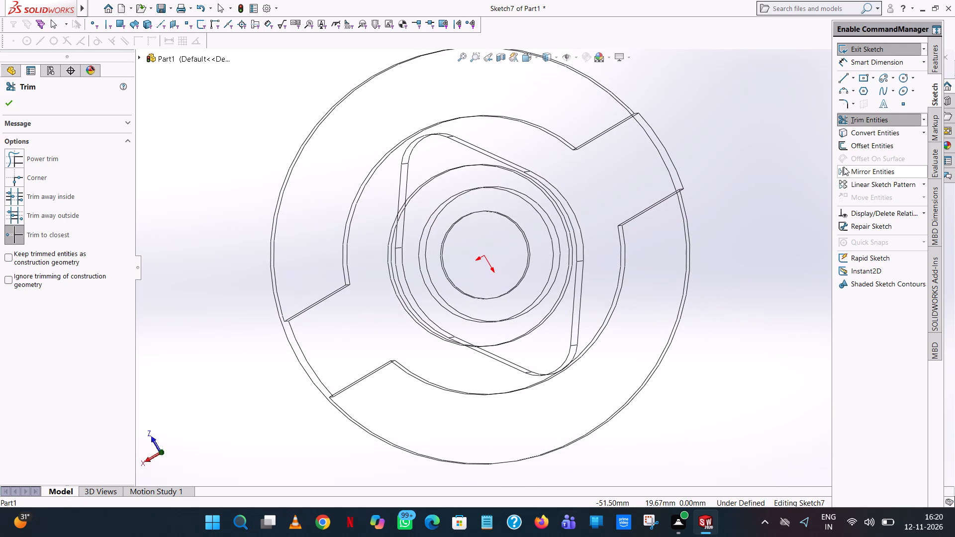
{"action": "left_click", "coordinate": [863, 52]}
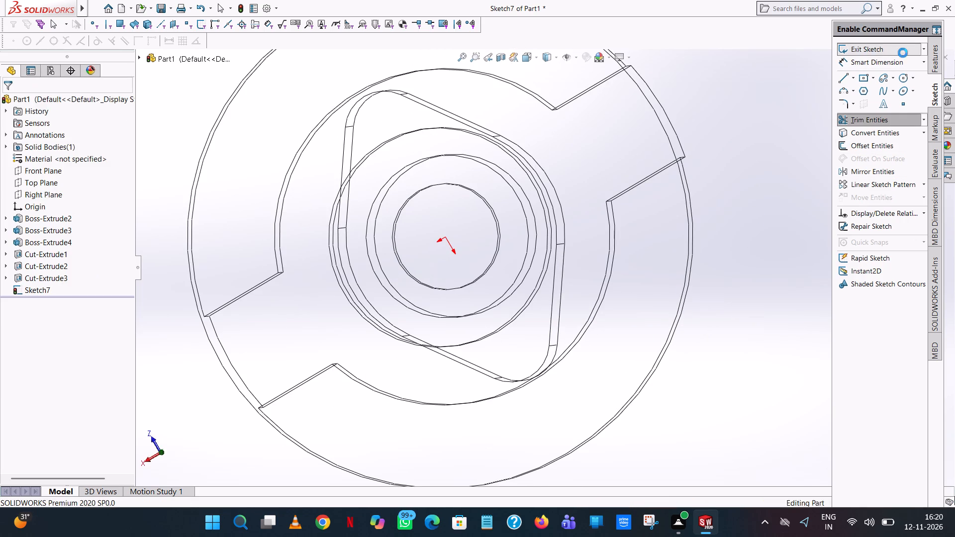
Start the Hole Wizard and examine the ISO Tapered Pipe Tap hole type's sizes, end condition and options.
{"action": "left_click", "coordinate": [934, 60]}
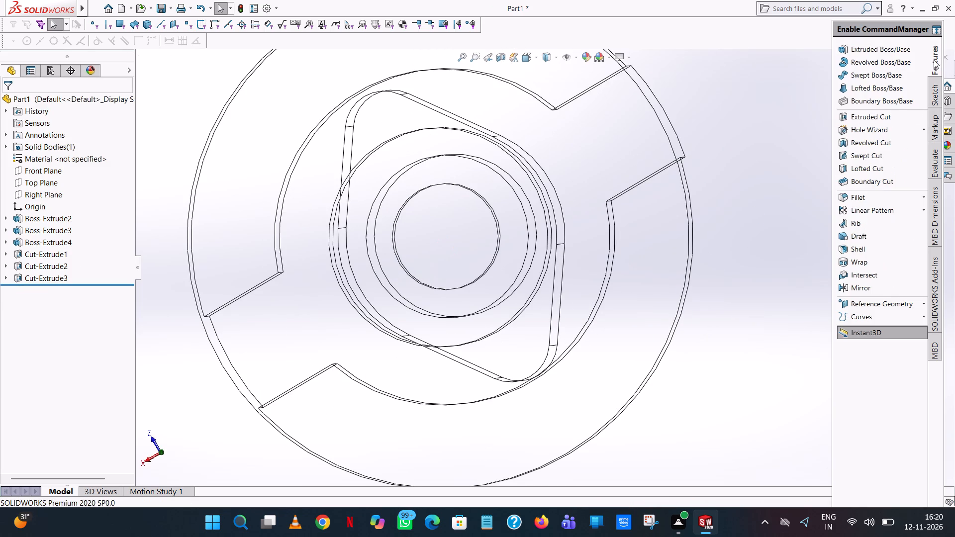
{"action": "left_click", "coordinate": [876, 134]}
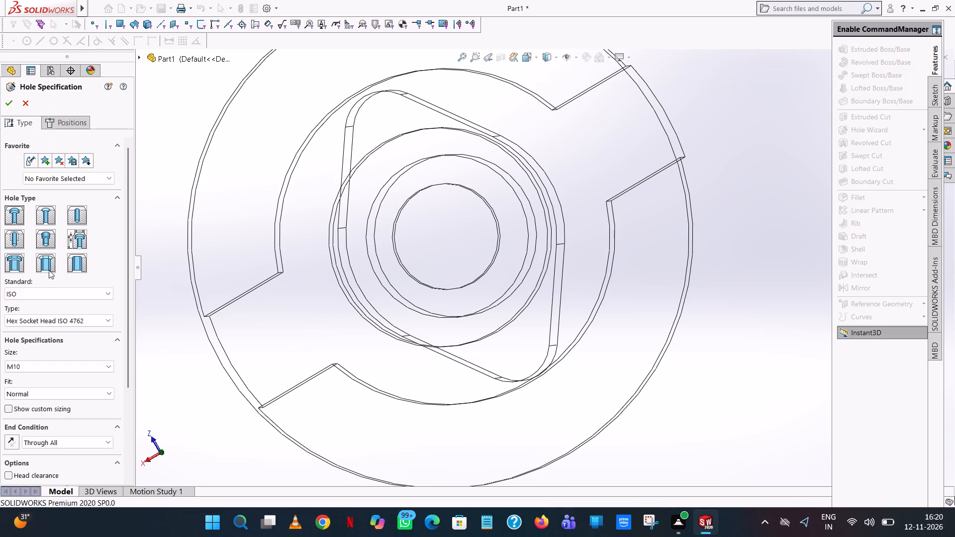
{"action": "left_click", "coordinate": [45, 241]}
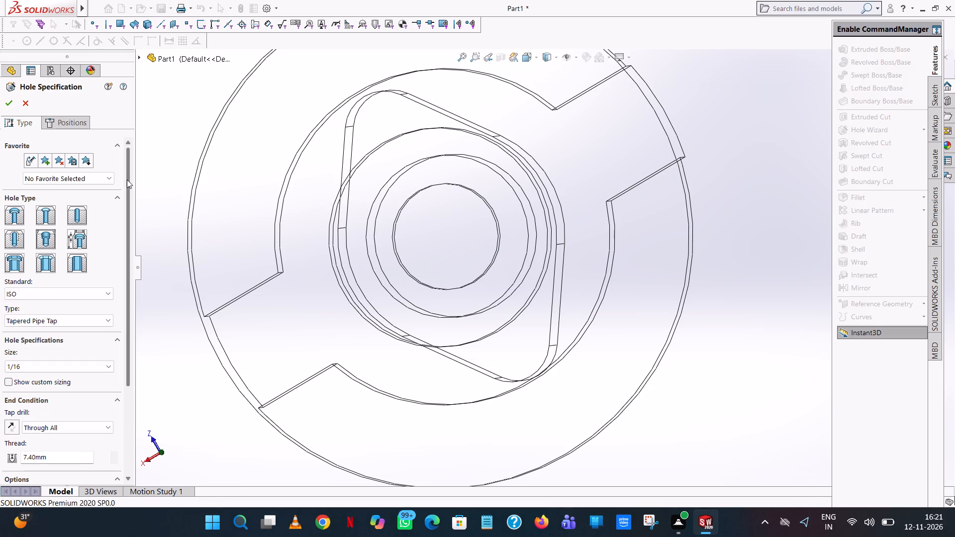
{"action": "left_click_drag", "start_coordinate": [126, 179], "coordinate": [126, 243]}
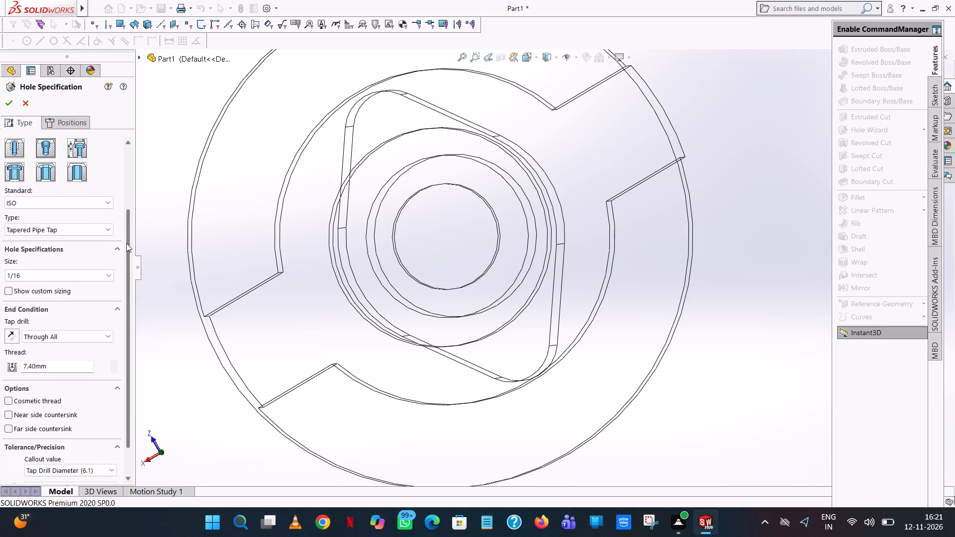
{"action": "left_click_drag", "start_coordinate": [126, 243], "coordinate": [127, 297]}
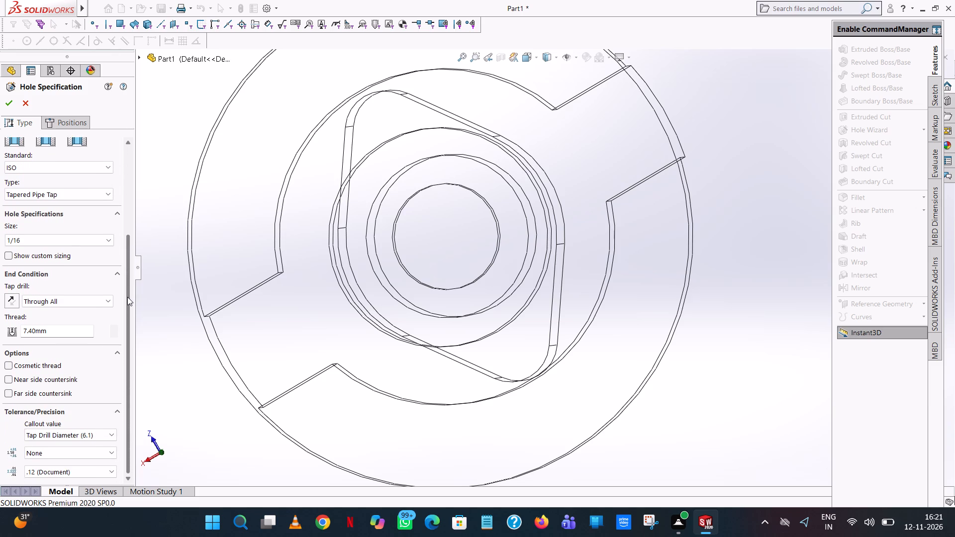
{"action": "left_click_drag", "start_coordinate": [127, 297], "coordinate": [126, 284]}
{"action": "left_click_drag", "start_coordinate": [126, 284], "coordinate": [133, 160]}
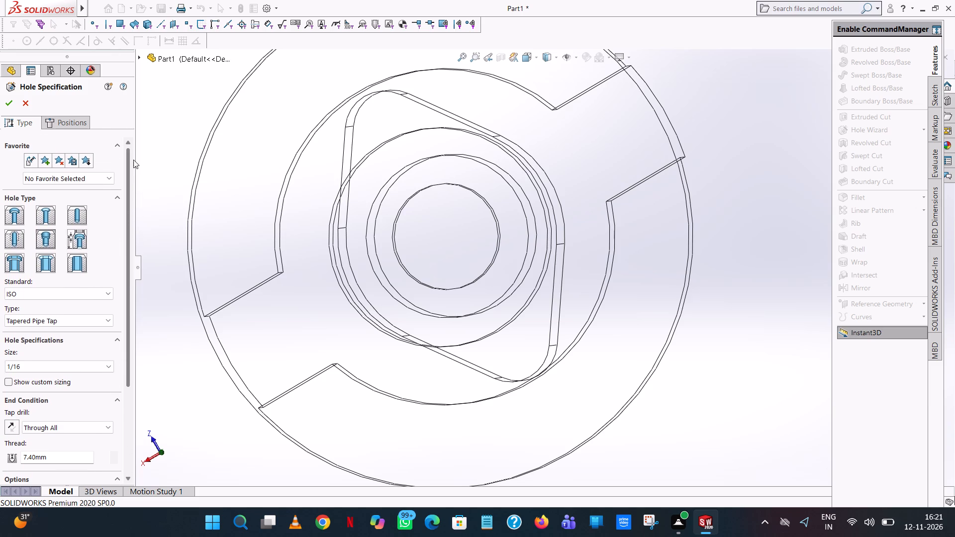
{"action": "left_click_drag", "start_coordinate": [133, 160], "coordinate": [136, 149]}
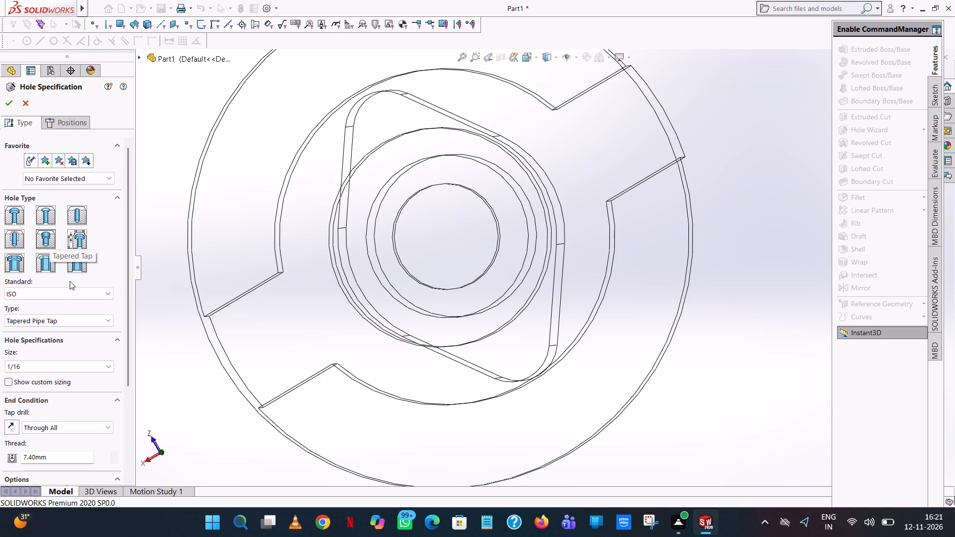
{"action": "left_click", "coordinate": [73, 320]}
{"action": "left_click", "coordinate": [73, 320]}
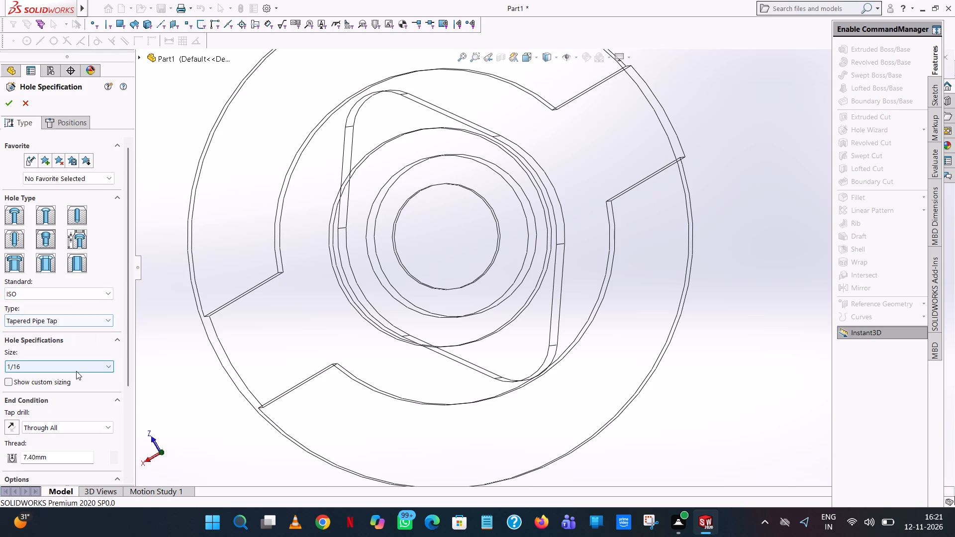
{"action": "left_click", "coordinate": [76, 371]}
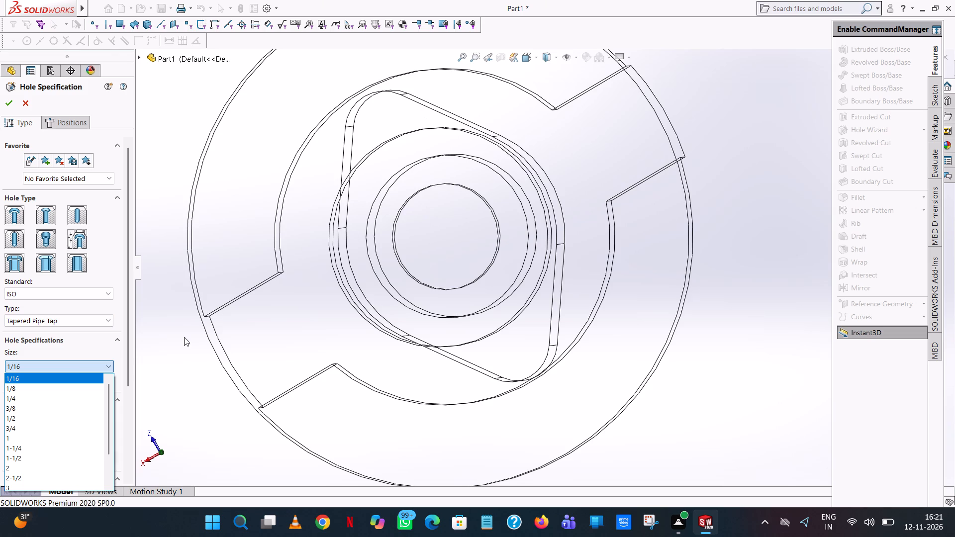
{"action": "left_click", "coordinate": [157, 319]}
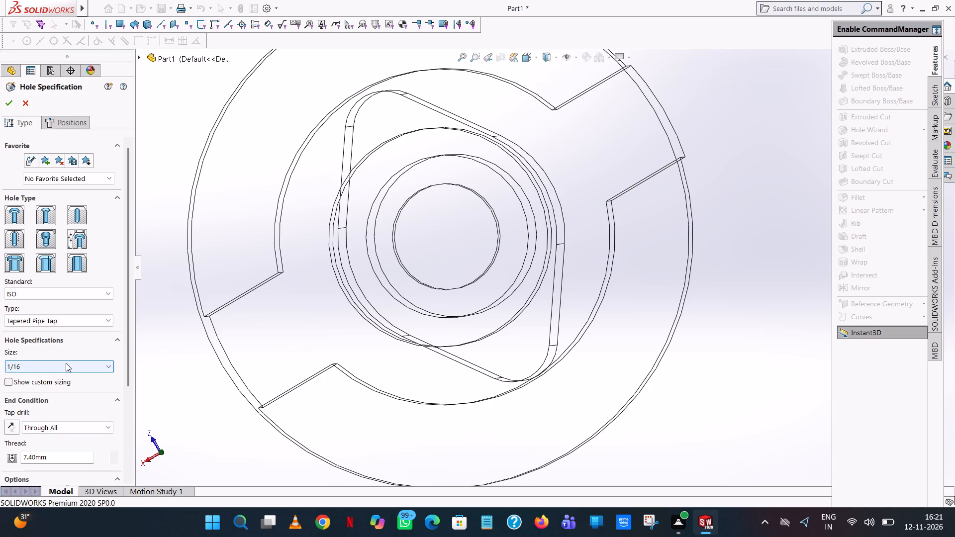
{"action": "scroll", "coordinate": [66, 362], "scroll_direction": "down", "scroll_amount": 3}
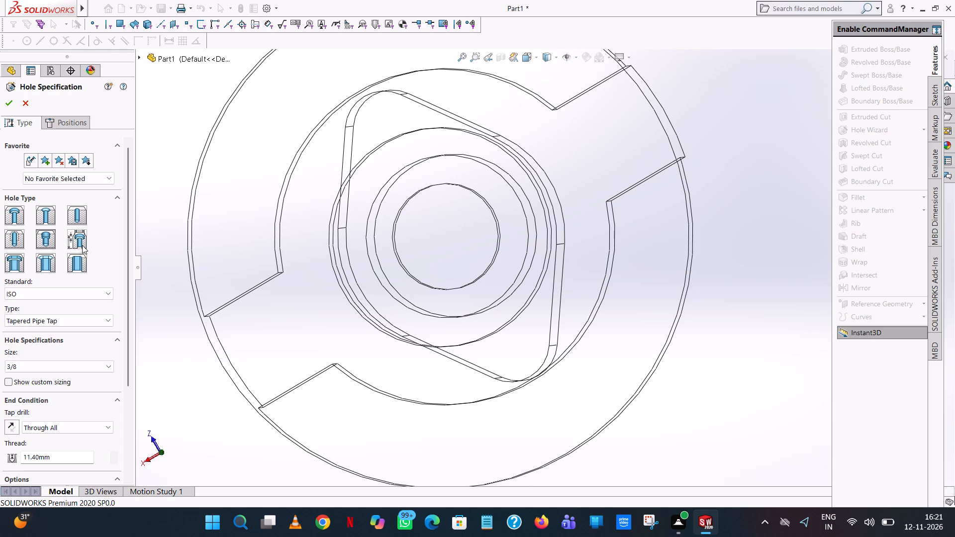
Switch the hole type to Legacy Hole and choose the Tapered profile.
{"action": "left_click", "coordinate": [78, 239]}
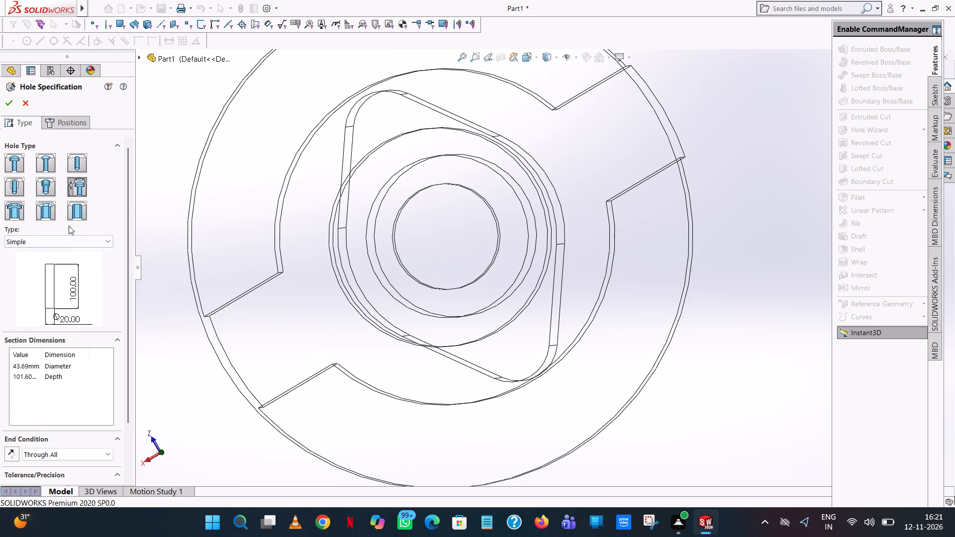
{"action": "left_click", "coordinate": [67, 245]}
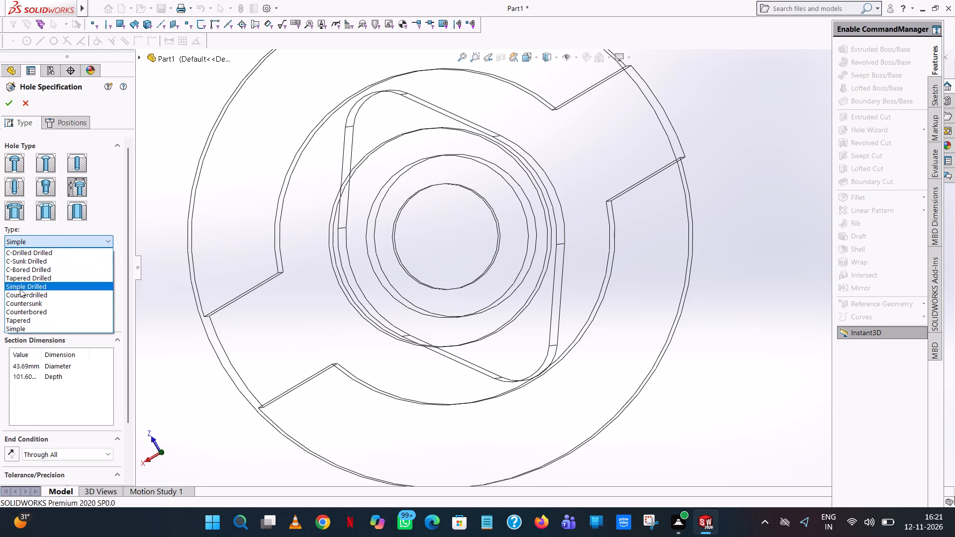
{"action": "left_click", "coordinate": [38, 322]}
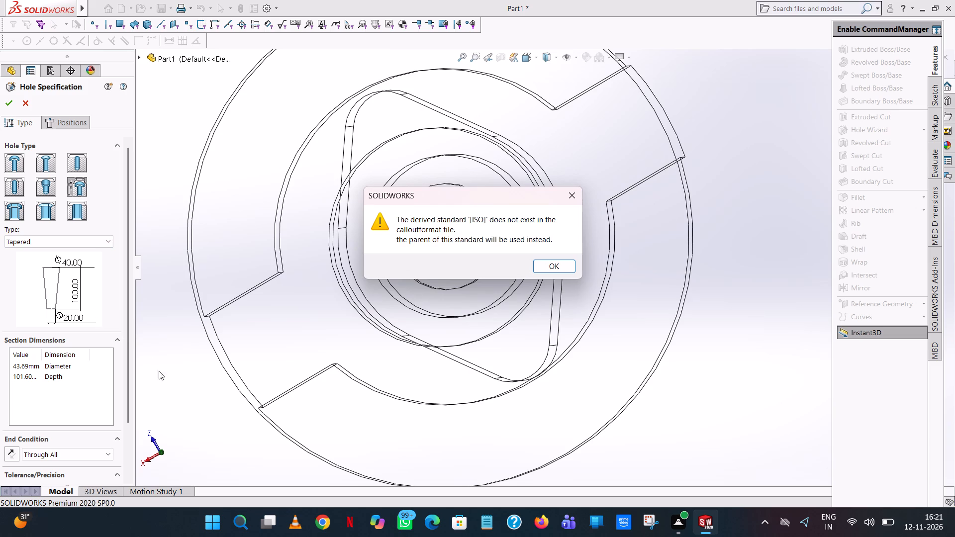
{"action": "left_click", "coordinate": [560, 272]}
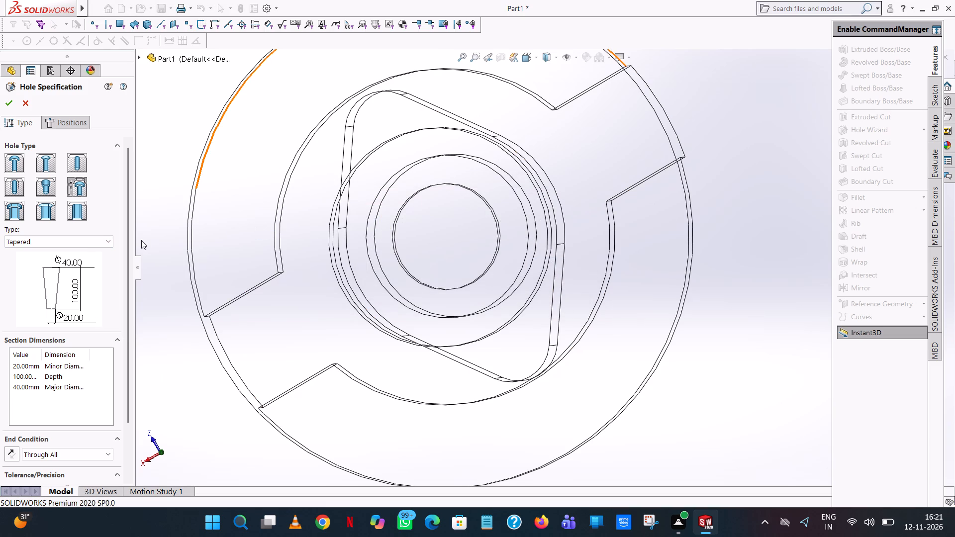
Set the tapered hole's minor diameter to 23 mm.
{"action": "left_click", "coordinate": [34, 366]}
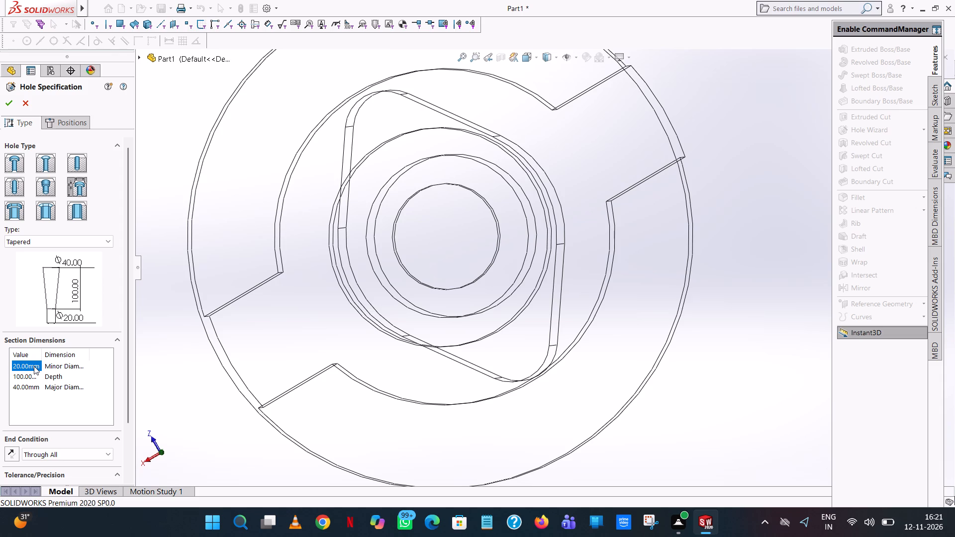
{"action": "key", "text": "2"}
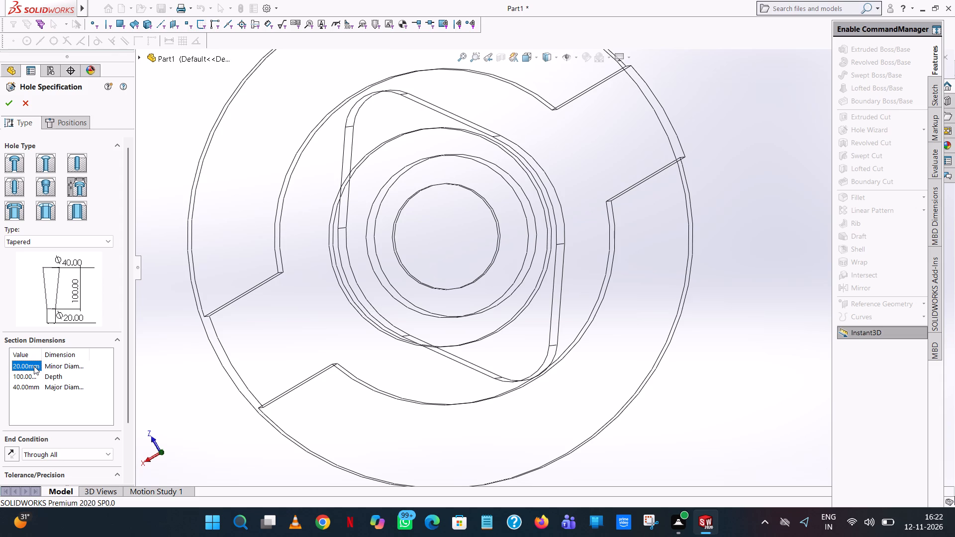
{"action": "double_click", "coordinate": [34, 366]}
{"action": "key", "text": "BackSpace"}
{"action": "key", "text": "BackSpace"}
{"action": "type", "text": "23"}
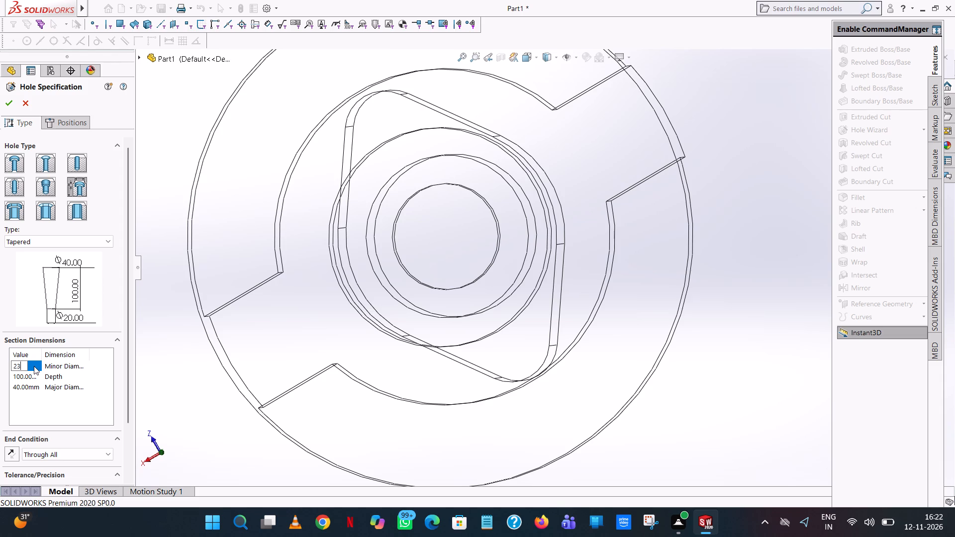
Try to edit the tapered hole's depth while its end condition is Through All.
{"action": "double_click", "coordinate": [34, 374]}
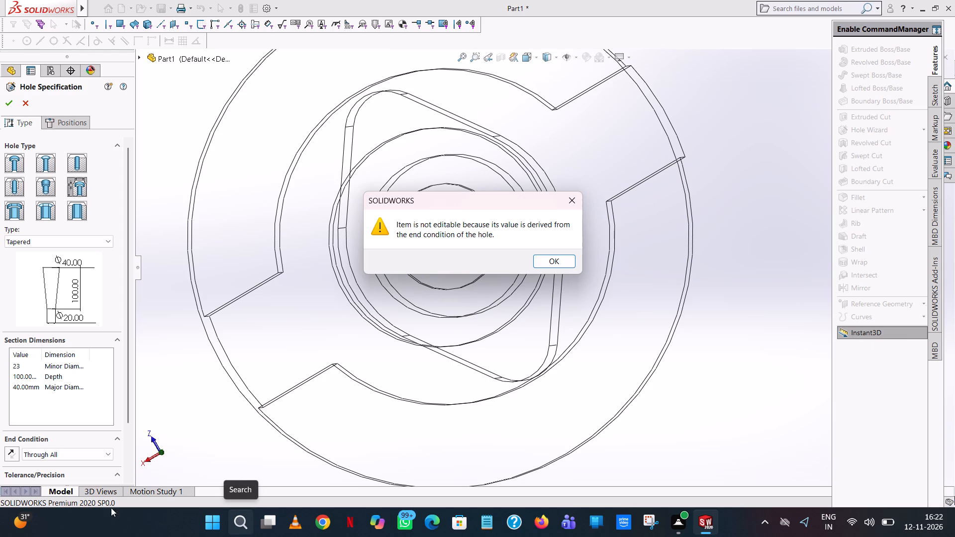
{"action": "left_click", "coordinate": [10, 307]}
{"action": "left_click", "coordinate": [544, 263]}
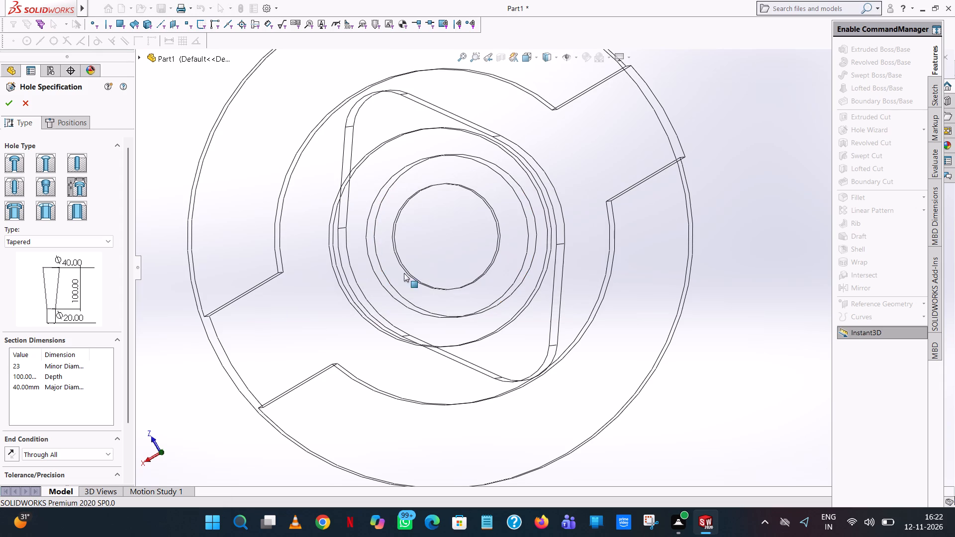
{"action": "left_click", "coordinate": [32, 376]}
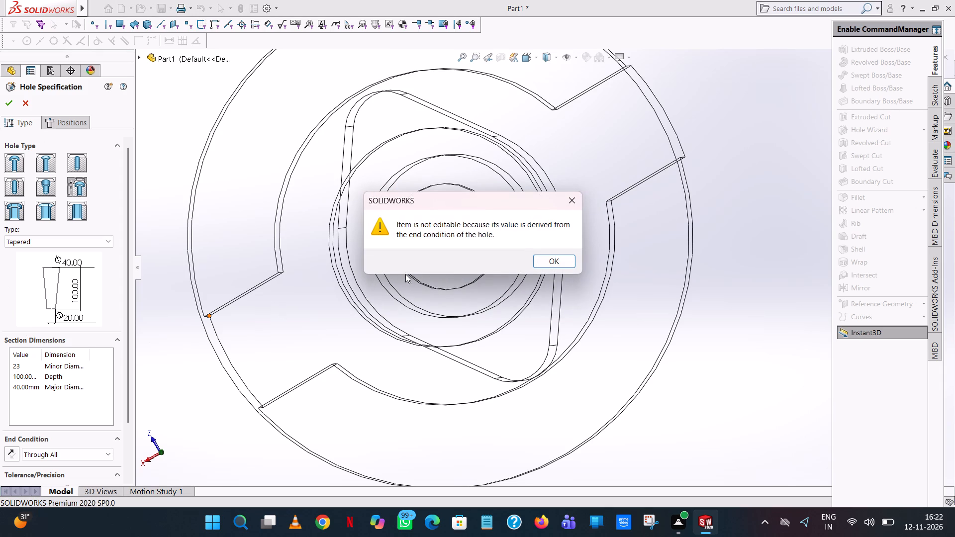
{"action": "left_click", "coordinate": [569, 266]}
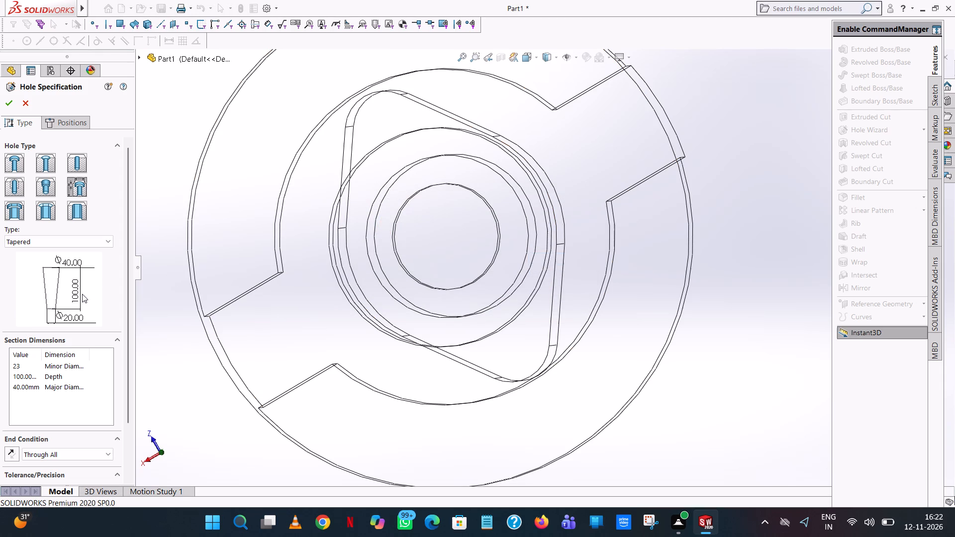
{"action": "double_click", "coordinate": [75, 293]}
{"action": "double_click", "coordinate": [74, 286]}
Change the tapered hole's end condition to Blind and set its depth to 6 mm.
{"action": "scroll", "coordinate": [74, 286], "scroll_direction": "down", "scroll_amount": 4}
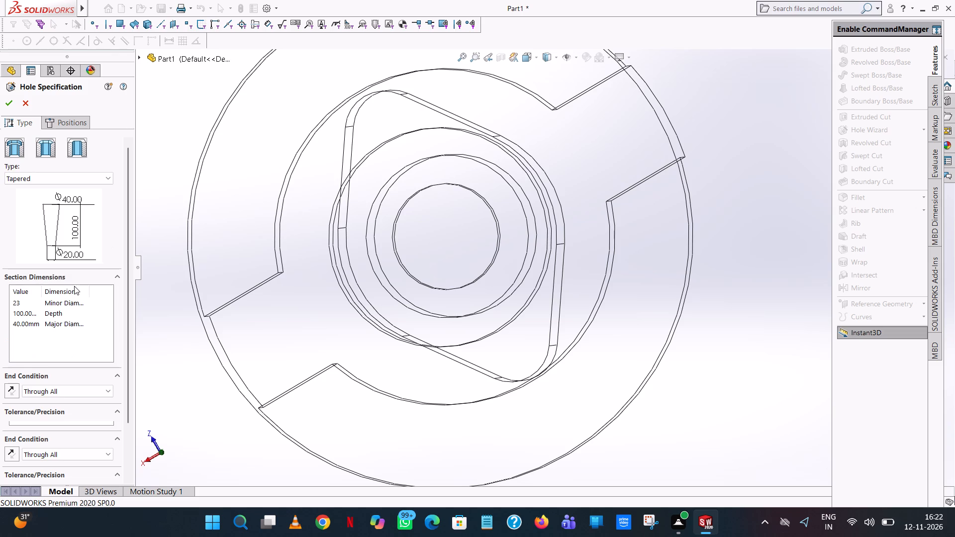
{"action": "scroll", "coordinate": [74, 286], "scroll_direction": "down", "scroll_amount": 1}
{"action": "scroll", "coordinate": [62, 400], "scroll_direction": "down", "scroll_amount": 8}
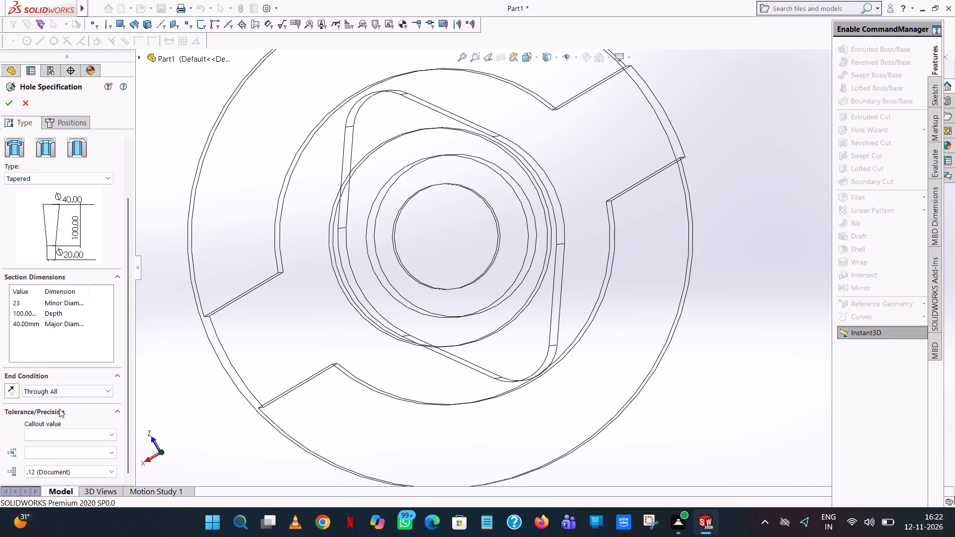
{"action": "left_click", "coordinate": [76, 393]}
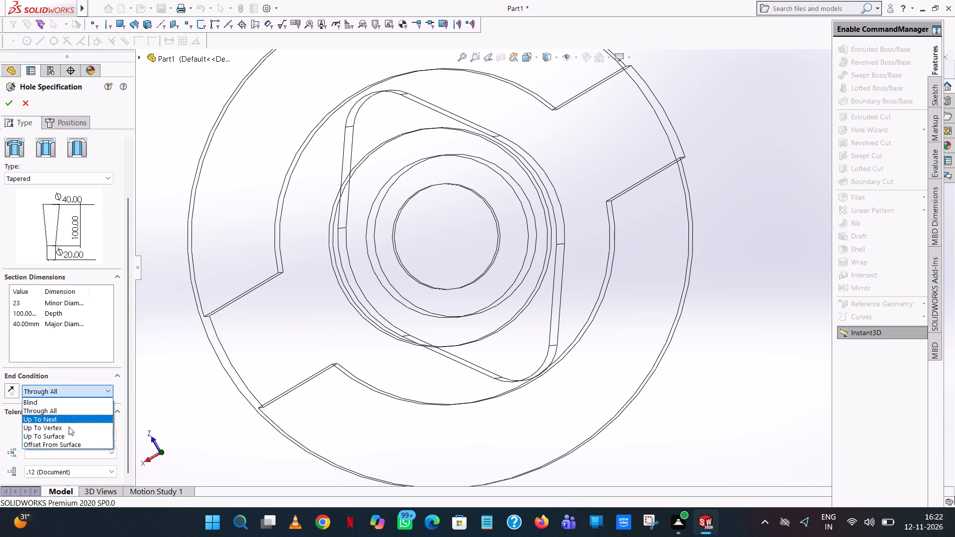
{"action": "left_click", "coordinate": [63, 399]}
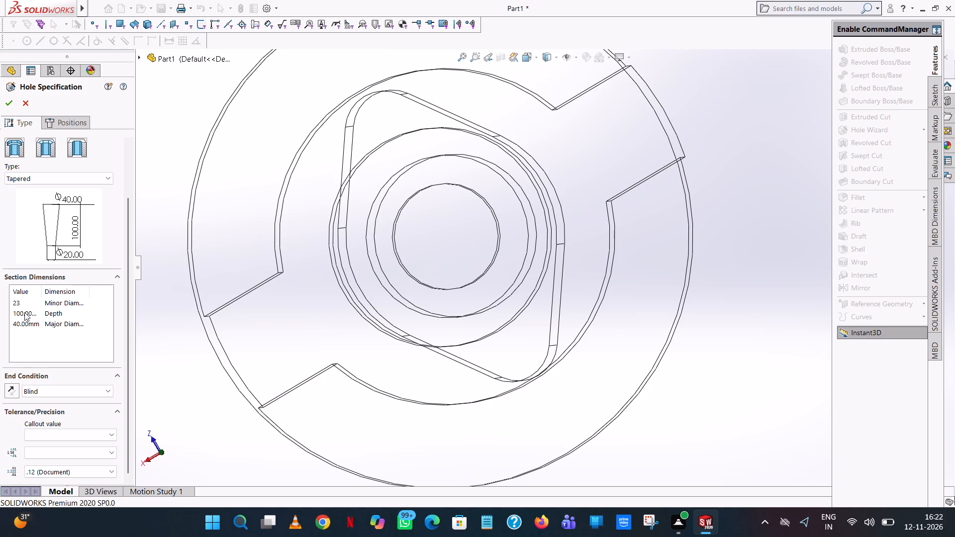
{"action": "double_click", "coordinate": [23, 312]}
{"action": "key", "text": "6"}
{"action": "key", "text": "Return"}
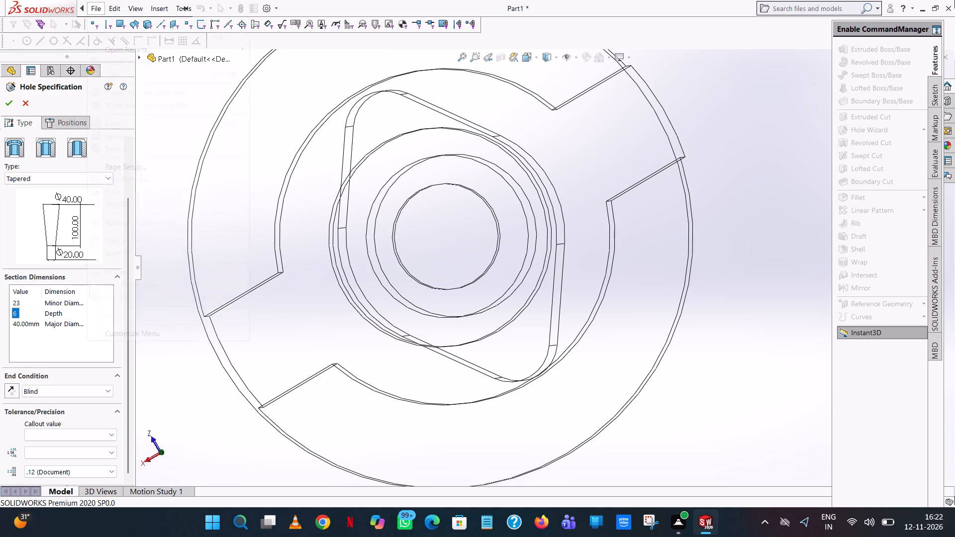
Set the tapered hole's major diameter to 25 mm.
{"action": "left_click", "coordinate": [21, 326]}
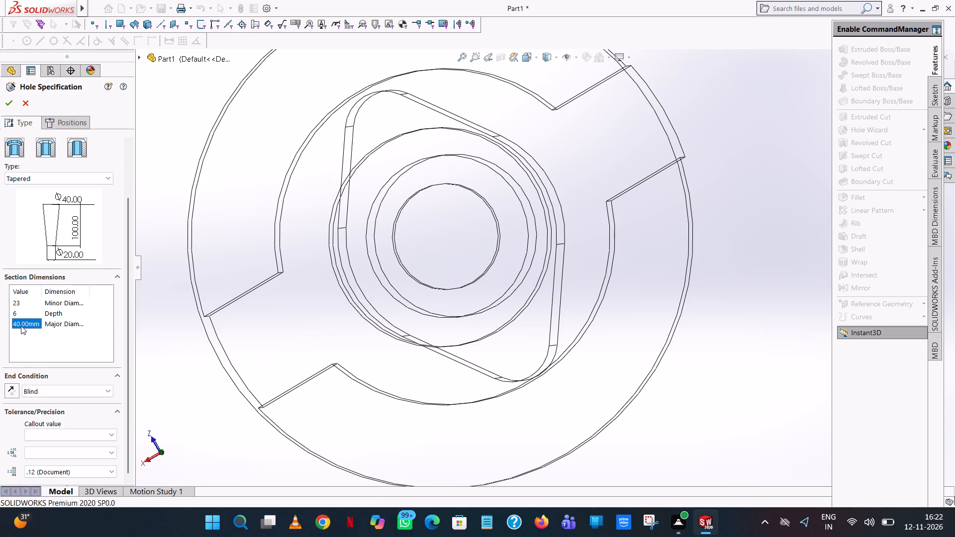
{"action": "type", "text": "25"}
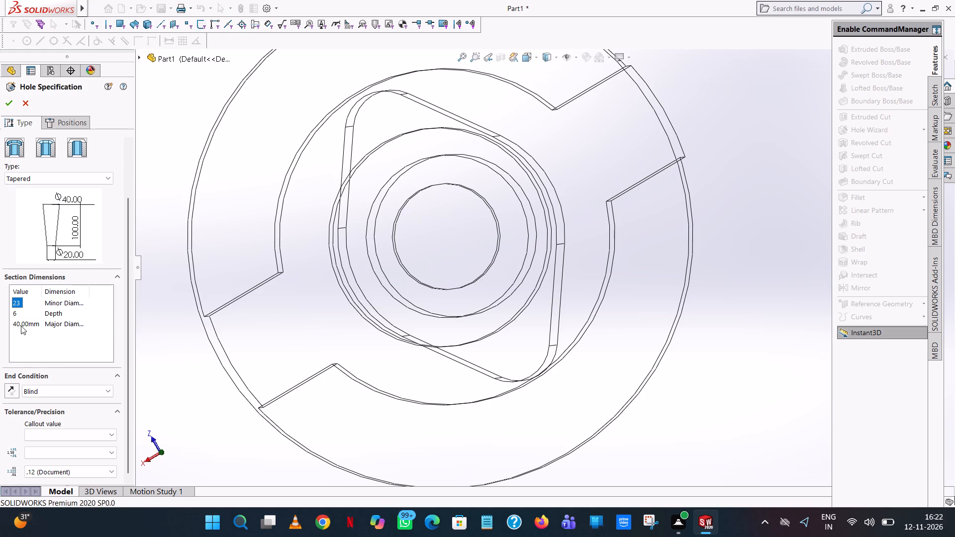
{"action": "double_click", "coordinate": [24, 323]}
{"action": "type", "text": "25"}
{"action": "key", "text": "Return"}
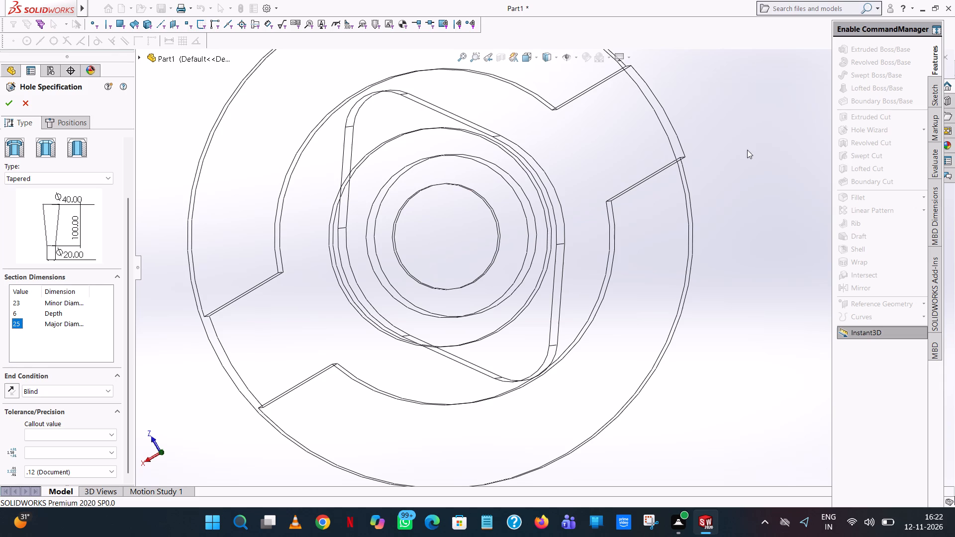
{"action": "left_click", "coordinate": [735, 231]}
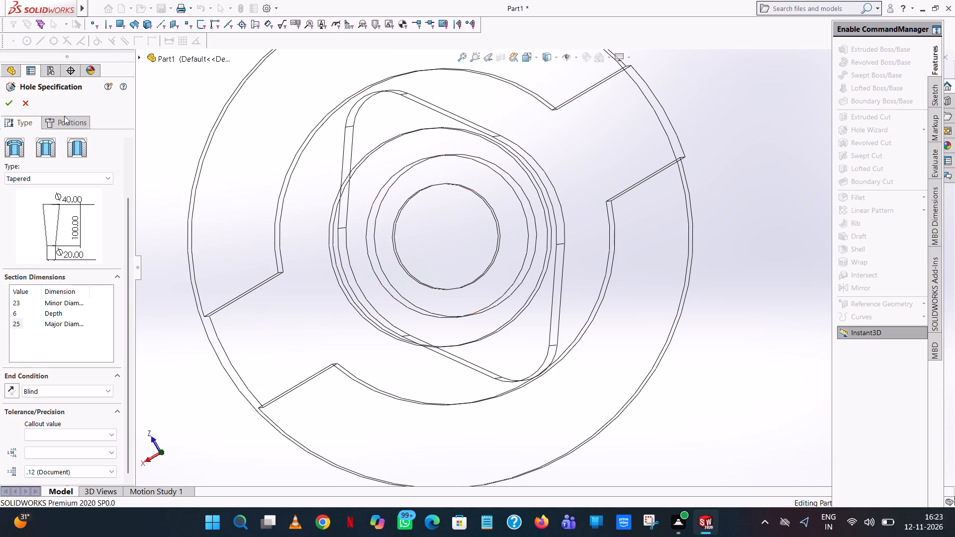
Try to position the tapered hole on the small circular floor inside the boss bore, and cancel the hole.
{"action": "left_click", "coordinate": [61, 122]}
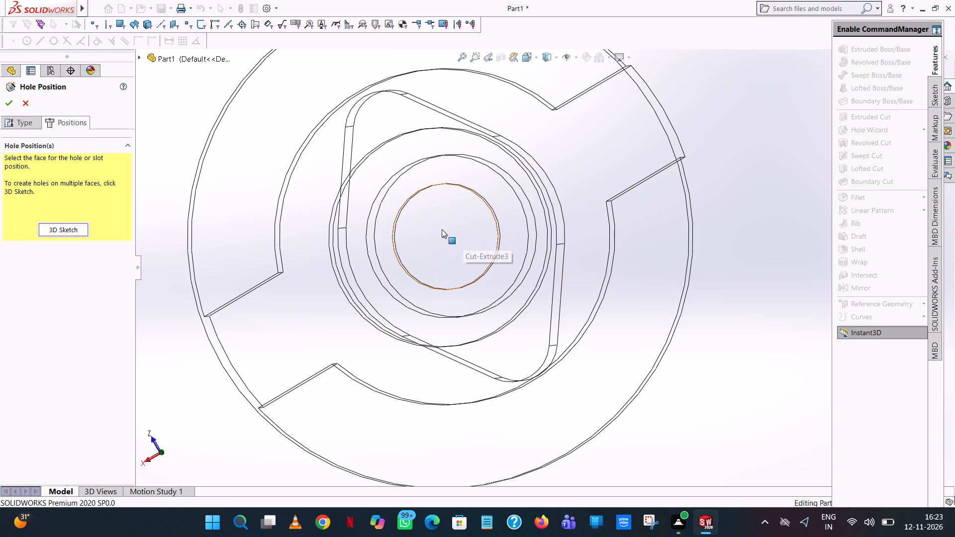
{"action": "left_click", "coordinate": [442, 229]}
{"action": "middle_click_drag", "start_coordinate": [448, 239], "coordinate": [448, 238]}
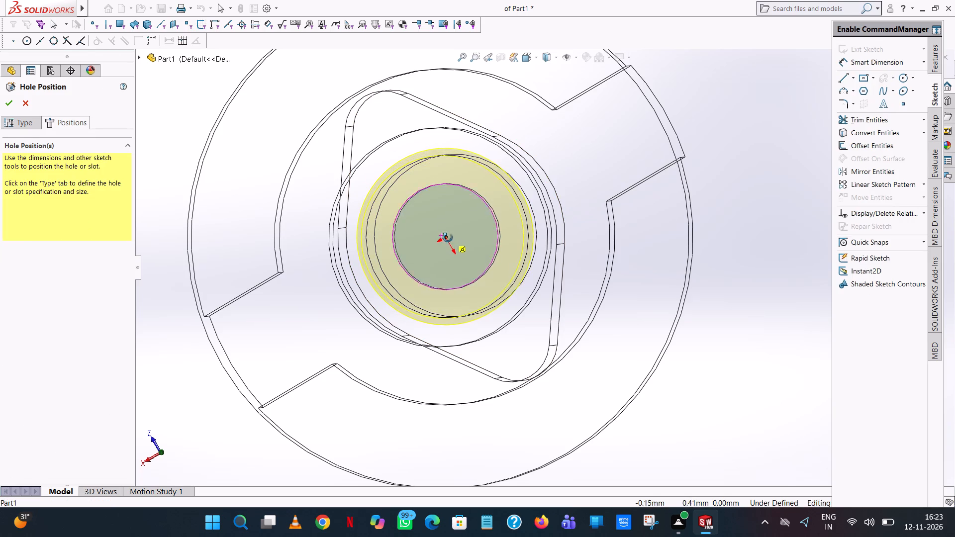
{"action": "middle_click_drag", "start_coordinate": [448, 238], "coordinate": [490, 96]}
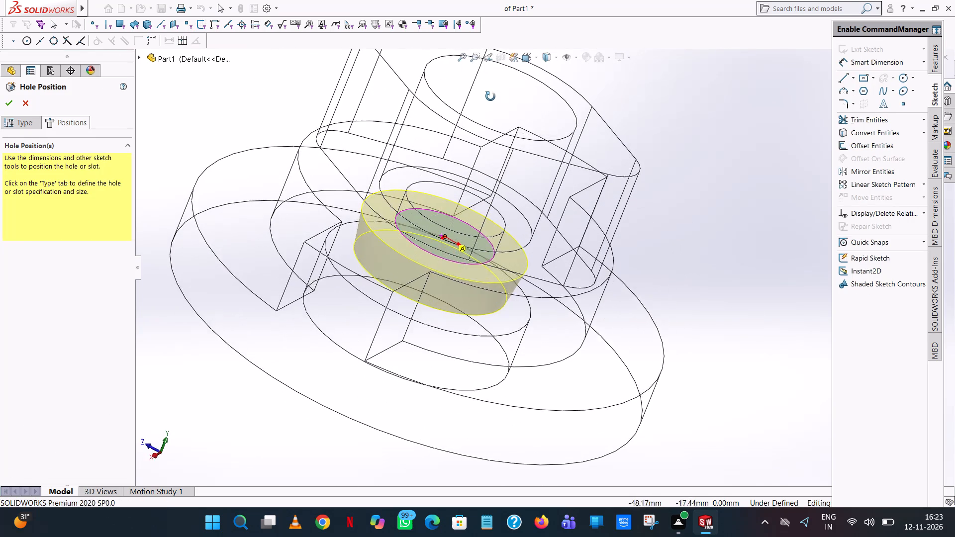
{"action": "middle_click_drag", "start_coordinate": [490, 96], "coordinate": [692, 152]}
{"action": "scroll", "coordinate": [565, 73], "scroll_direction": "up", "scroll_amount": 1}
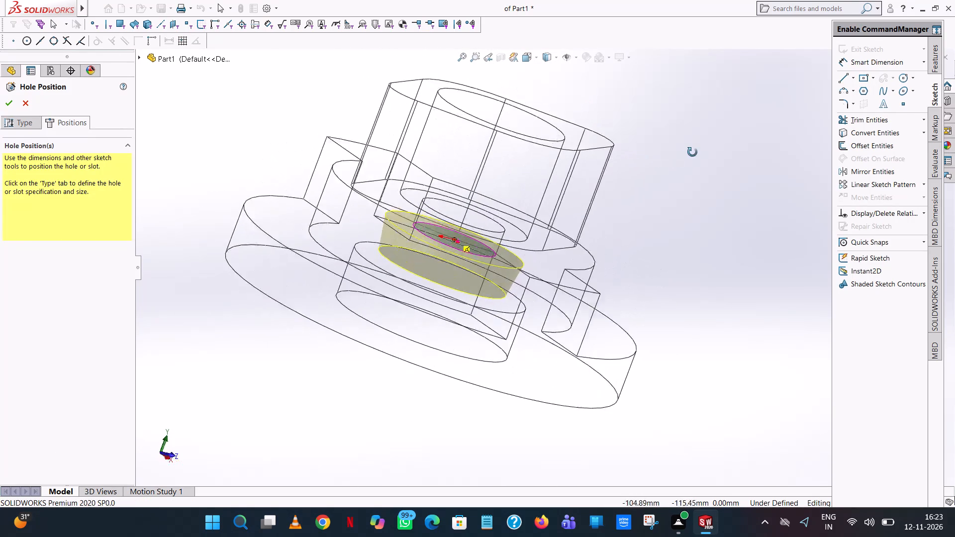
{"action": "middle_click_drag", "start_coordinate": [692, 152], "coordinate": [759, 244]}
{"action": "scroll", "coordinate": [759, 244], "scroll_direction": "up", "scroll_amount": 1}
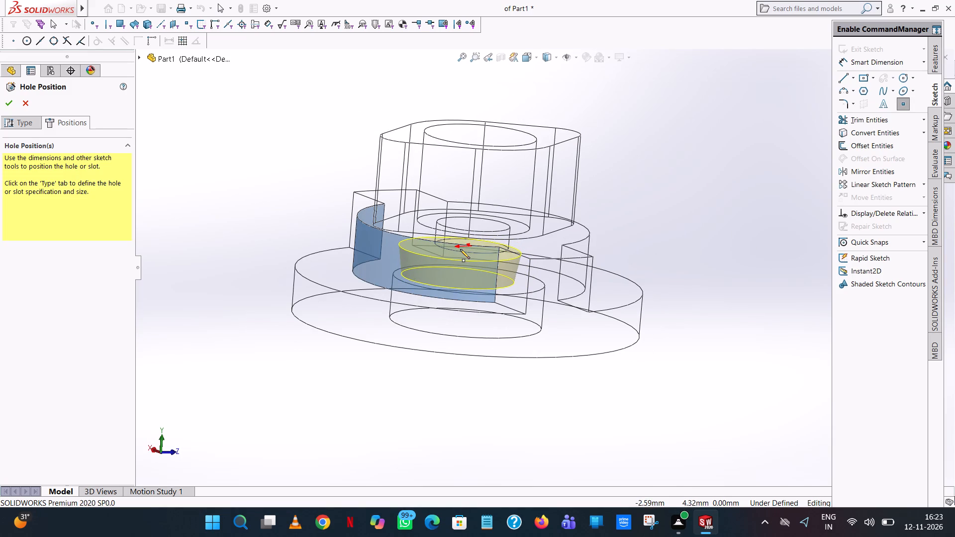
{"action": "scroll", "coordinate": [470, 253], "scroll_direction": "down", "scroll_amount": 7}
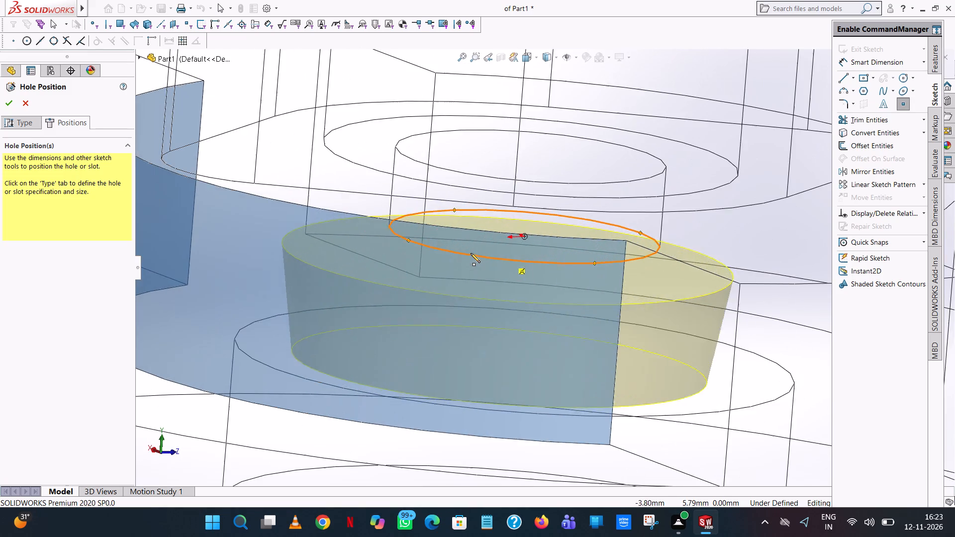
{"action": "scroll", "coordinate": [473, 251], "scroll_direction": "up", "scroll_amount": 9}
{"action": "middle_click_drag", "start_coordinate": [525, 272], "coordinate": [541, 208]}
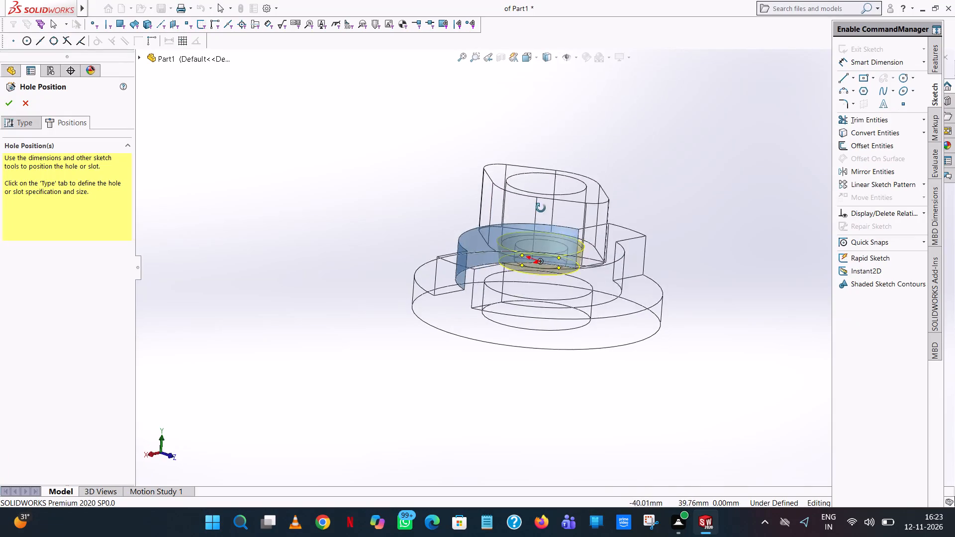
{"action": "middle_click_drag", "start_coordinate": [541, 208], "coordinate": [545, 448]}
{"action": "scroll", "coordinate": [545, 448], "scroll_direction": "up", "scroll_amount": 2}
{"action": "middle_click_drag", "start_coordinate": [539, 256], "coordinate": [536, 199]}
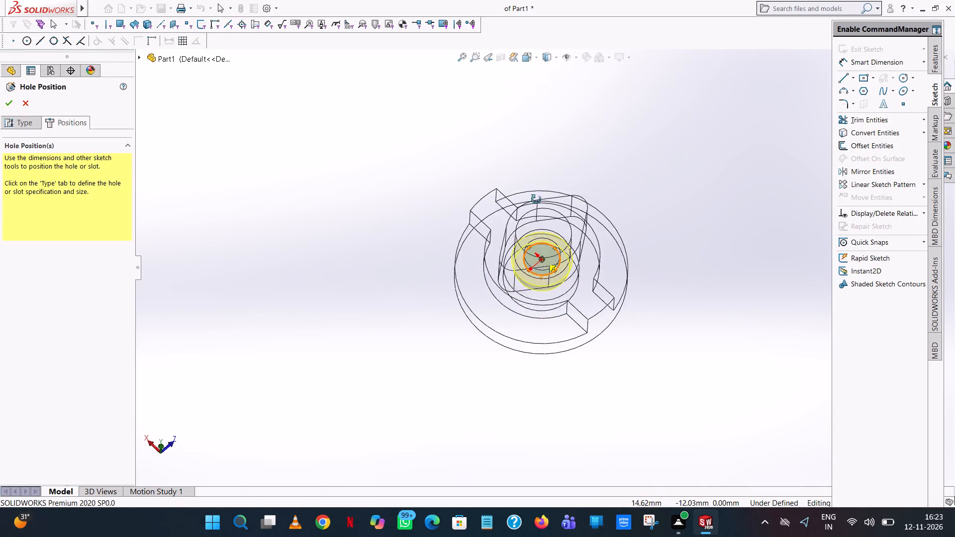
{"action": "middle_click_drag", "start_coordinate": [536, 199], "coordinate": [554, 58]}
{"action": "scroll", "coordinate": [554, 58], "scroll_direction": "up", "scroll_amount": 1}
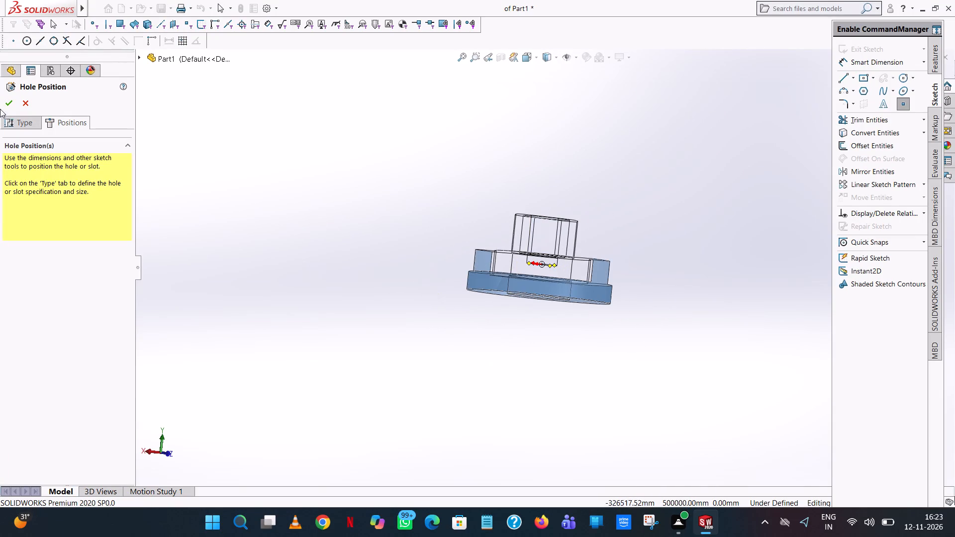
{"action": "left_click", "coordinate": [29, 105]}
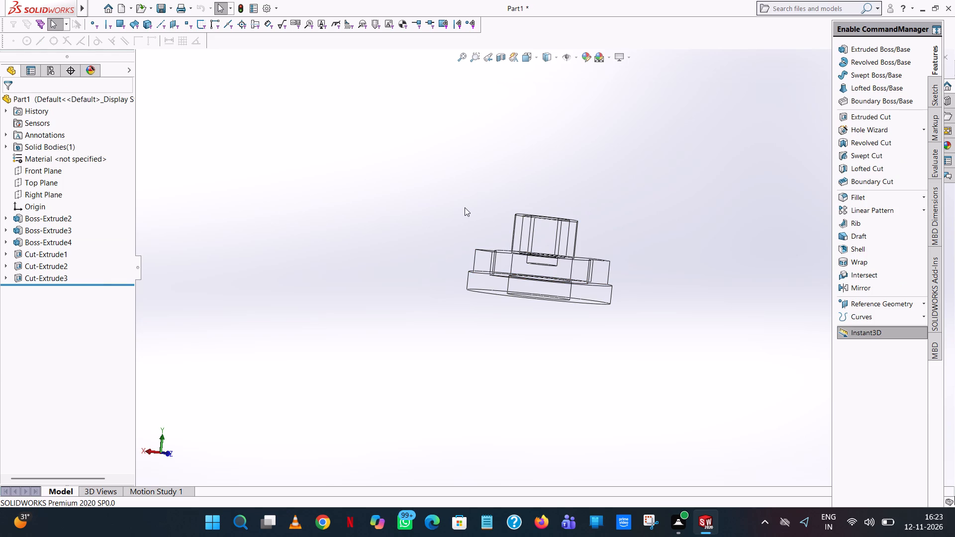
Change the model's display style from wireframe to Shaded With Edges, with the flange side in view.
{"action": "scroll", "coordinate": [536, 316], "scroll_direction": "up", "scroll_amount": 1}
{"action": "middle_click_drag", "start_coordinate": [534, 312], "coordinate": [537, 8]}
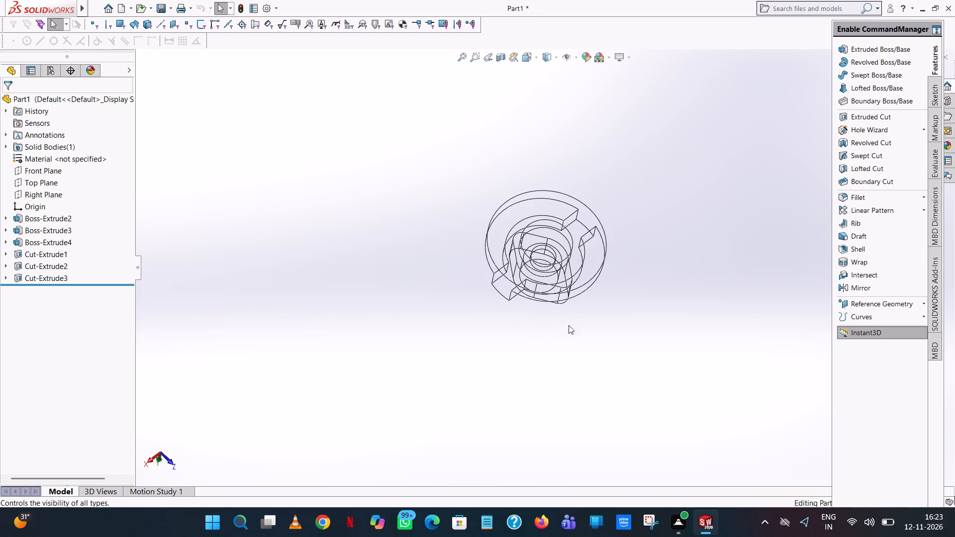
{"action": "middle_click_drag", "start_coordinate": [520, 325], "coordinate": [739, 235]}
{"action": "scroll", "coordinate": [522, 312], "scroll_direction": "down", "scroll_amount": 1}
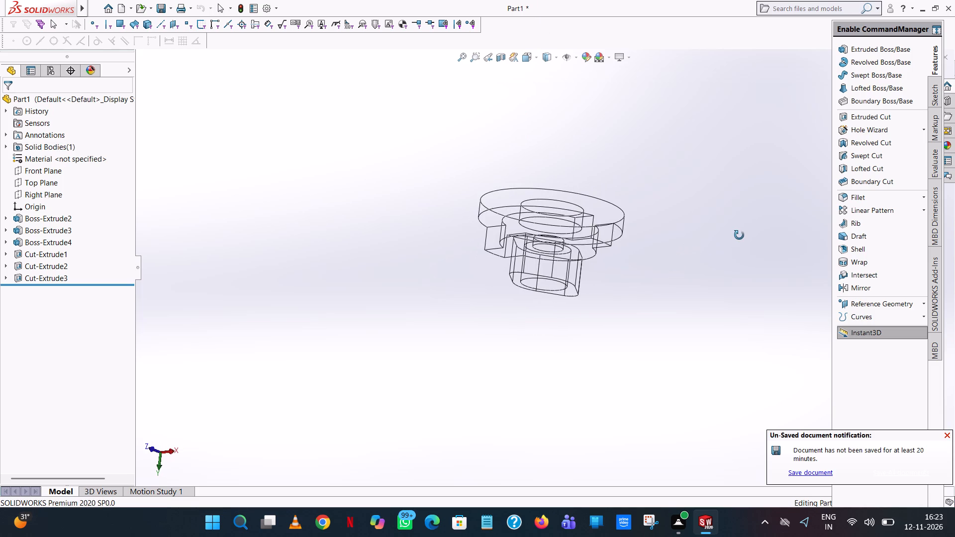
{"action": "middle_click_drag", "start_coordinate": [739, 235], "coordinate": [738, 235]}
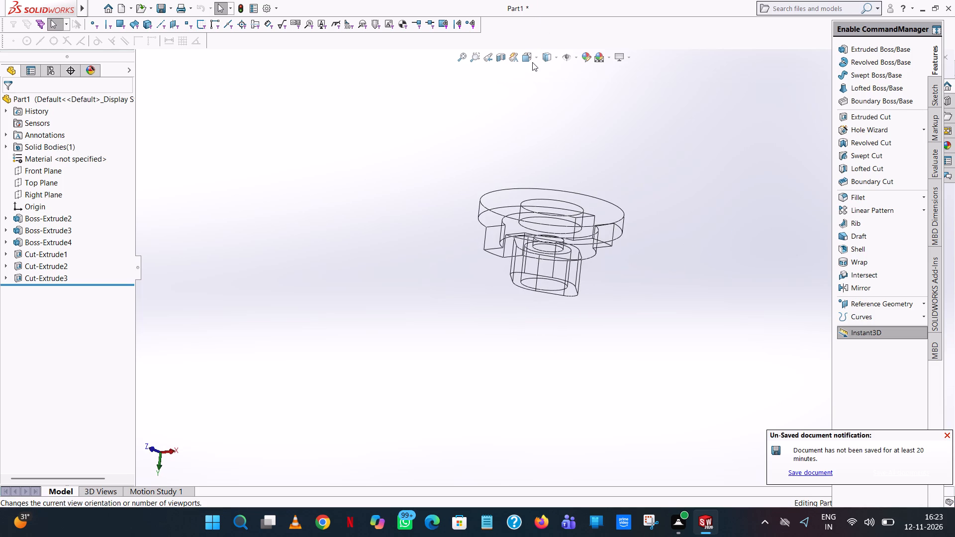
{"action": "left_click", "coordinate": [535, 56]}
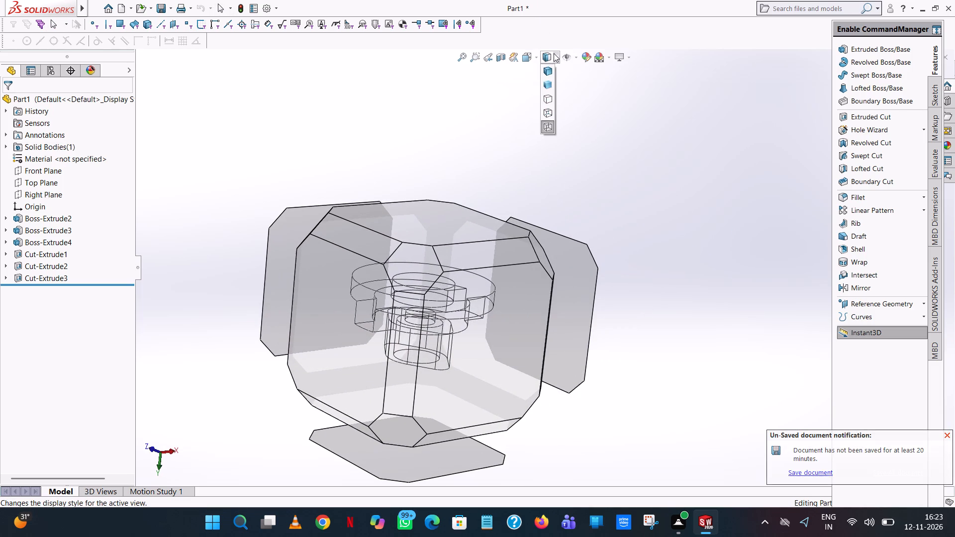
{"action": "left_click", "coordinate": [554, 53]}
{"action": "left_click", "coordinate": [555, 56]}
{"action": "left_click", "coordinate": [550, 71]}
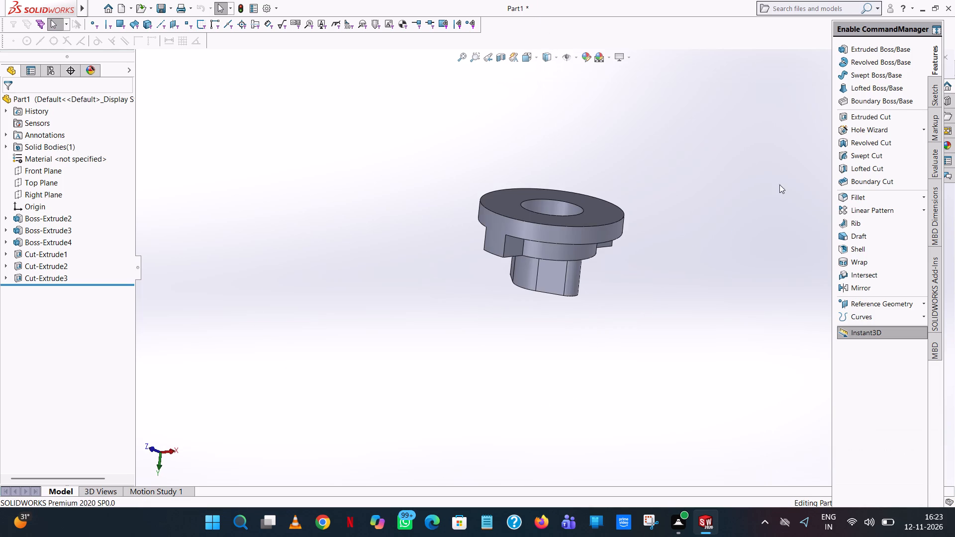
Start a new Hole Wizard legacy hole and set its type to Tapered.
{"action": "middle_click_drag", "start_coordinate": [672, 228], "coordinate": [664, 231]}
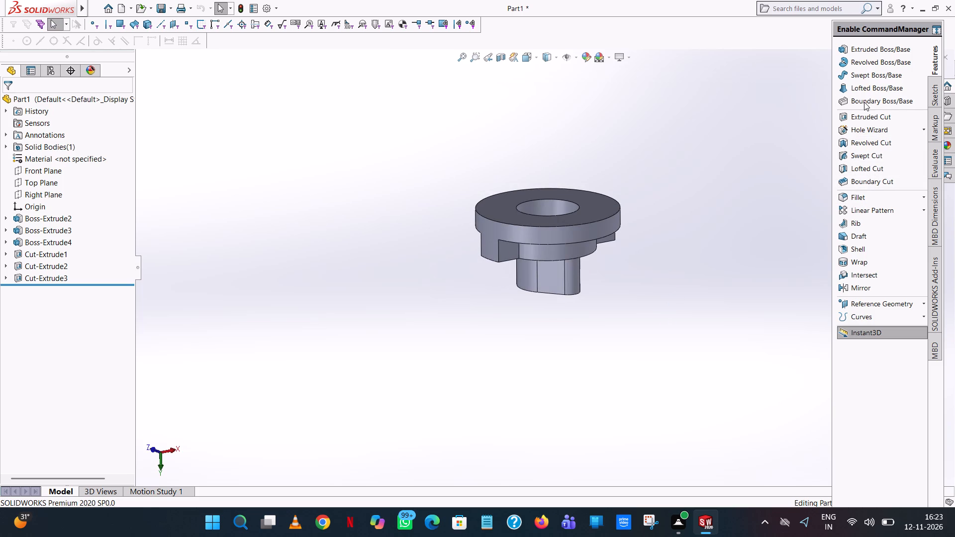
{"action": "left_click", "coordinate": [863, 130]}
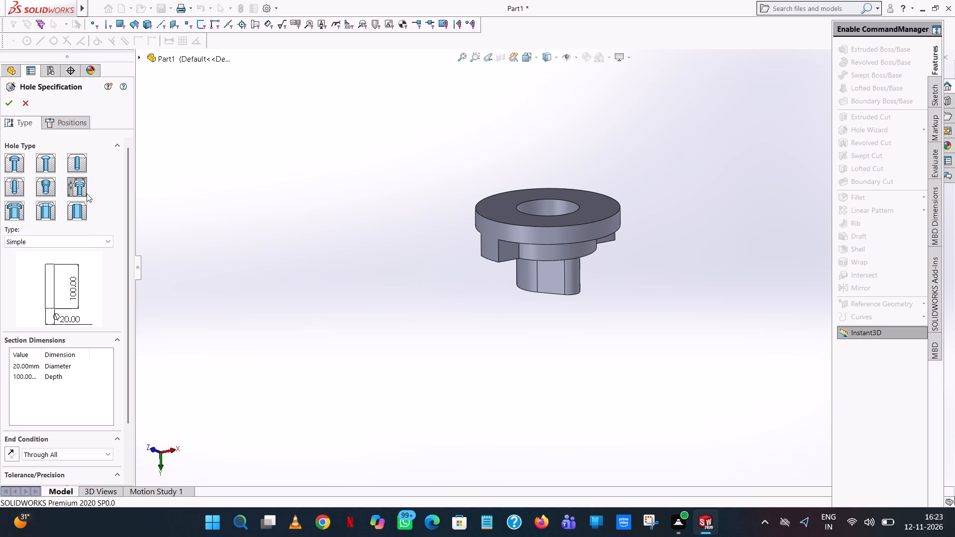
{"action": "scroll", "coordinate": [54, 298], "scroll_direction": "up", "scroll_amount": 5}
{"action": "scroll", "coordinate": [55, 301], "scroll_direction": "down", "scroll_amount": 3}
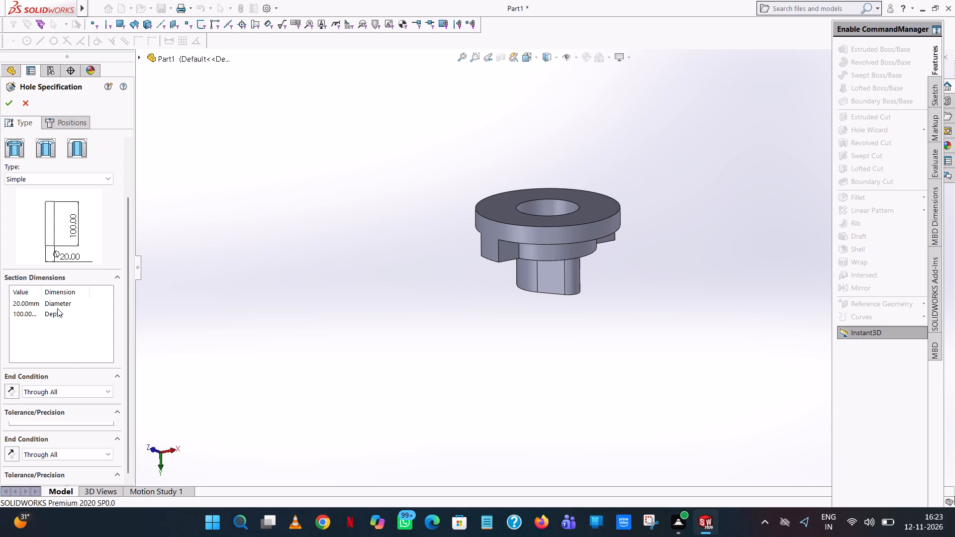
{"action": "scroll", "coordinate": [96, 265], "scroll_direction": "up", "scroll_amount": 4}
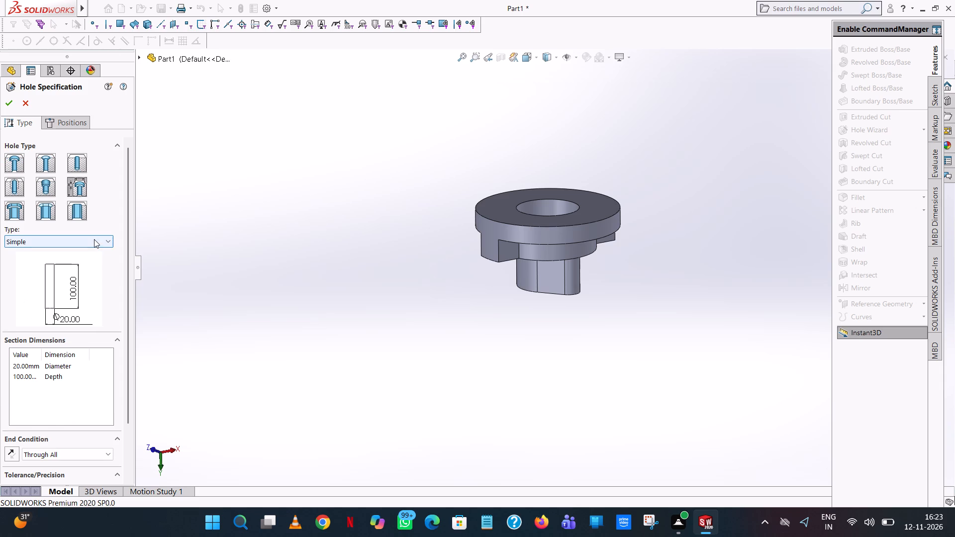
{"action": "left_click", "coordinate": [94, 239]}
{"action": "left_click", "coordinate": [22, 323]}
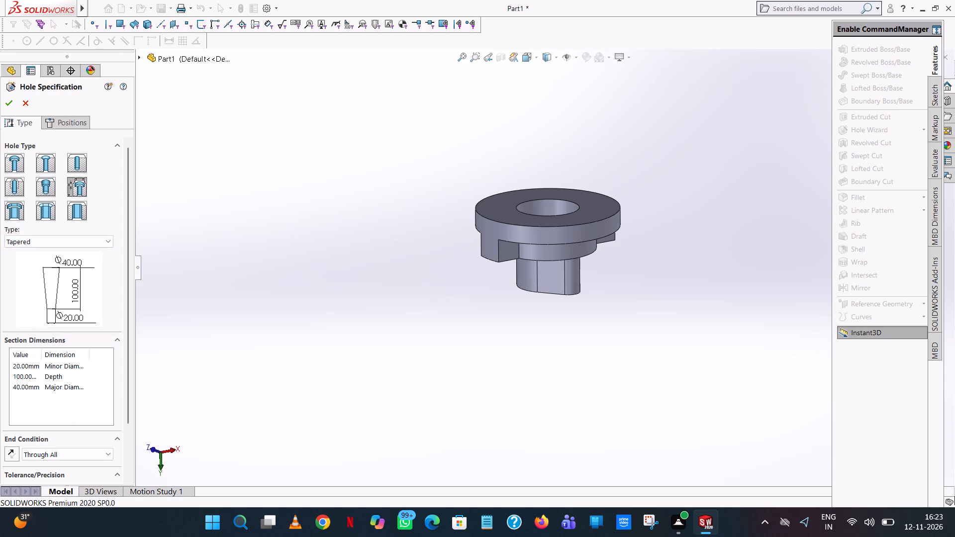
Set the tapered hole's minor diameter to 23 mm.
{"action": "left_click", "coordinate": [30, 366]}
{"action": "key", "text": "2"}
{"action": "key", "text": "3"}
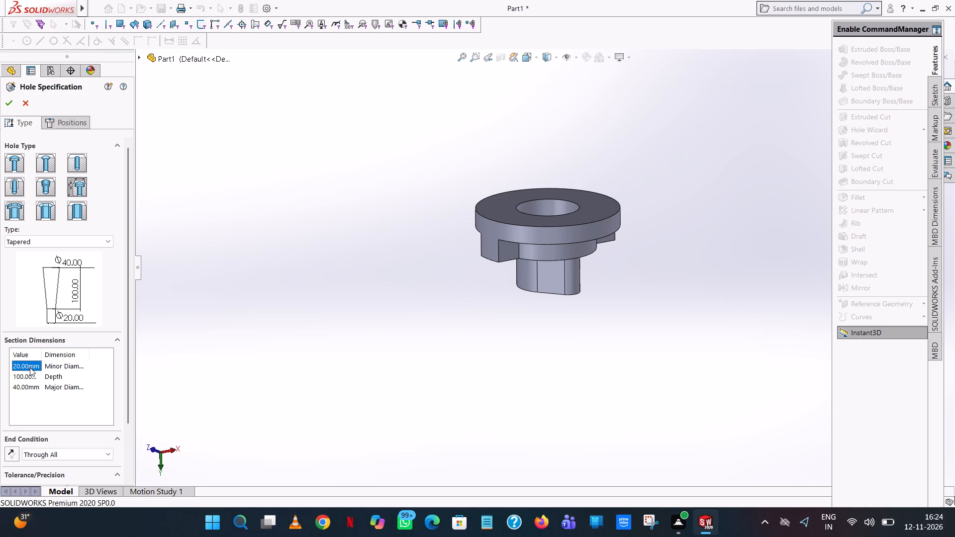
{"action": "left_click", "coordinate": [30, 367]}
{"action": "left_click", "coordinate": [30, 367]}
{"action": "type", "text": "23"}
{"action": "key", "text": "Return"}
Change the tapered hole's end condition to Blind and set its depth to 6 mm.
{"action": "left_click", "coordinate": [53, 453]}
{"action": "left_click", "coordinate": [37, 461]}
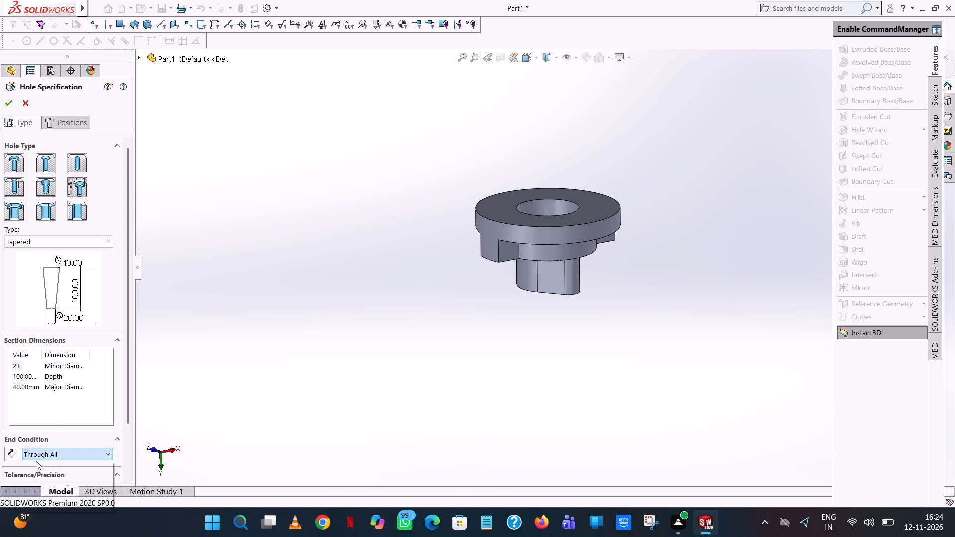
{"action": "double_click", "coordinate": [20, 378]}
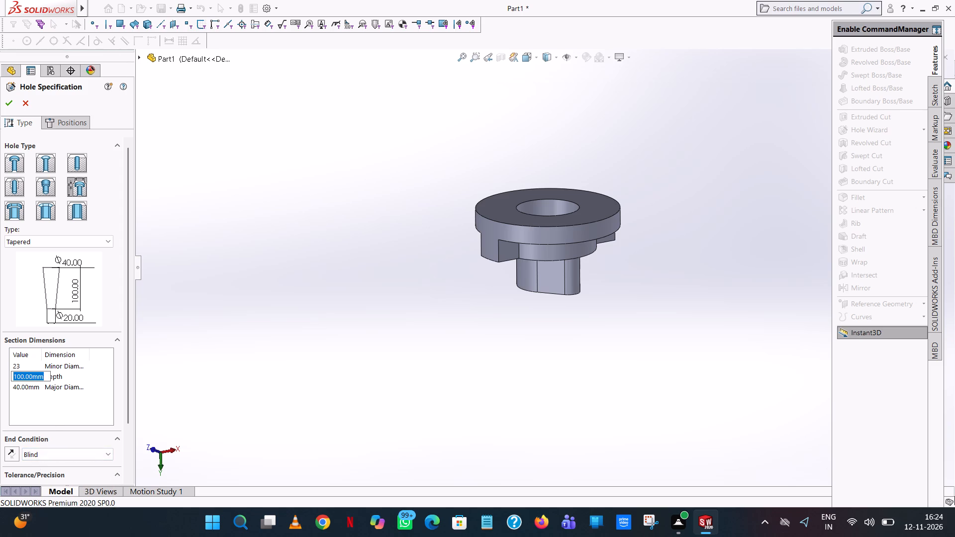
{"action": "key", "text": "6"}
{"action": "key", "text": "Return"}
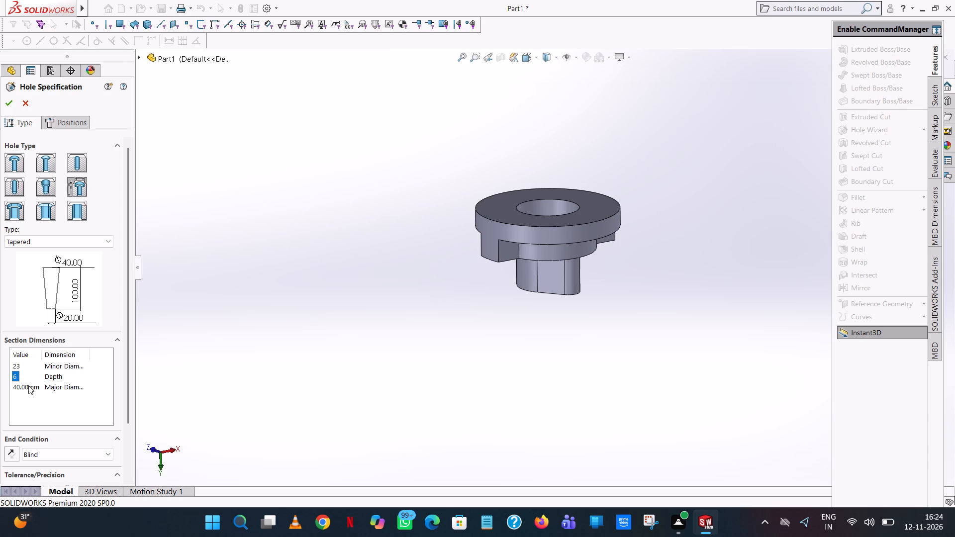
Set the tapered hole's major diameter to 25 mm.
{"action": "double_click", "coordinate": [28, 385]}
{"action": "type", "text": "25"}
{"action": "key", "text": "Return"}
Choose the circular floor of the flange-side recess as the face for positioning the tapered hole.
{"action": "left_click", "coordinate": [72, 122]}
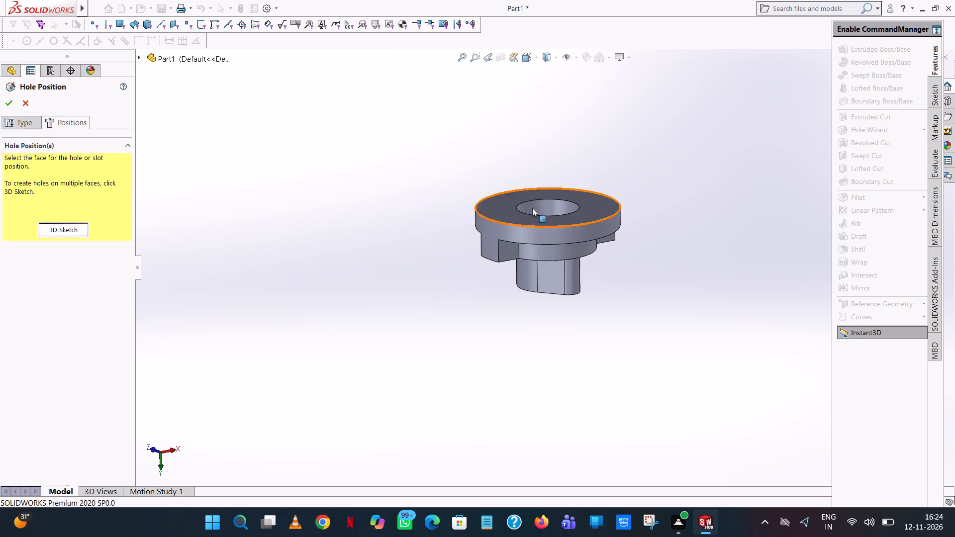
{"action": "middle_click_drag", "start_coordinate": [564, 191], "coordinate": [574, 300]}
{"action": "scroll", "coordinate": [574, 300], "scroll_direction": "up", "scroll_amount": 2}
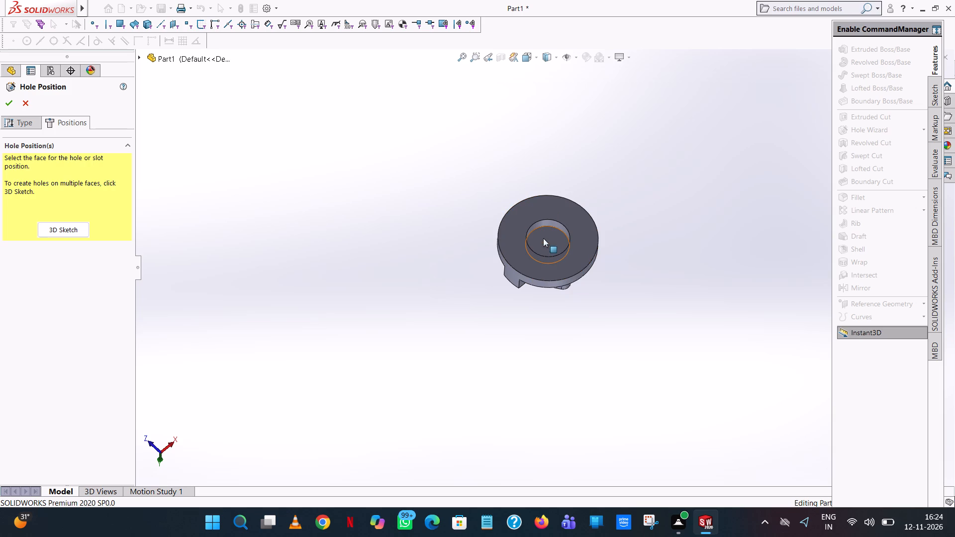
{"action": "left_click", "coordinate": [545, 235]}
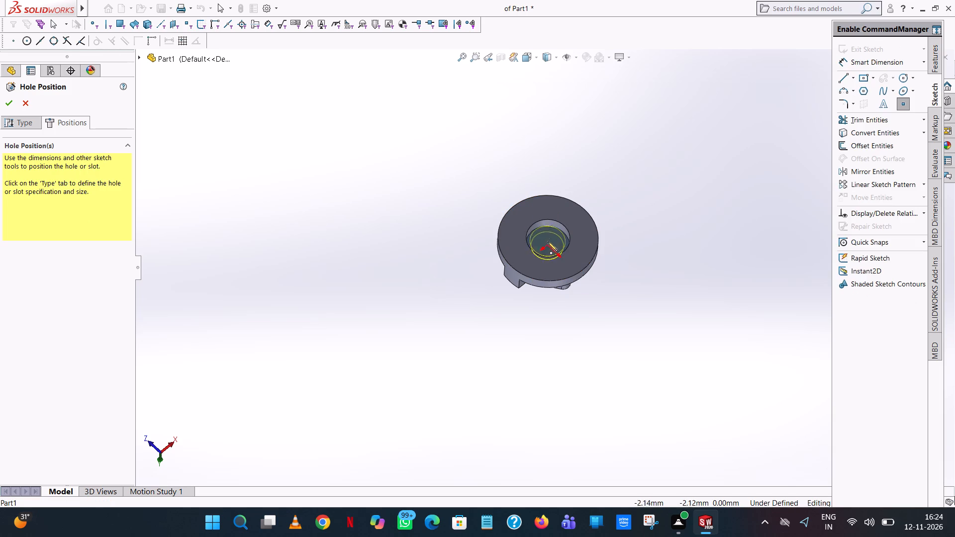
Switch the model display to wireframe so the part's internal geometry can be seen.
{"action": "scroll", "coordinate": [548, 243], "scroll_direction": "up", "scroll_amount": 1}
{"action": "middle_click_drag", "start_coordinate": [548, 243], "coordinate": [560, 84]}
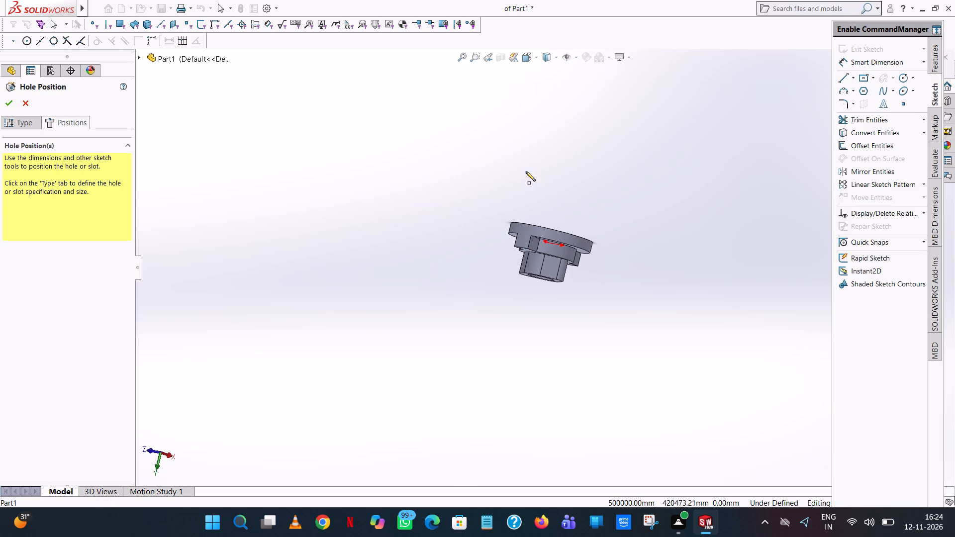
{"action": "scroll", "coordinate": [555, 239], "scroll_direction": "down", "scroll_amount": 8}
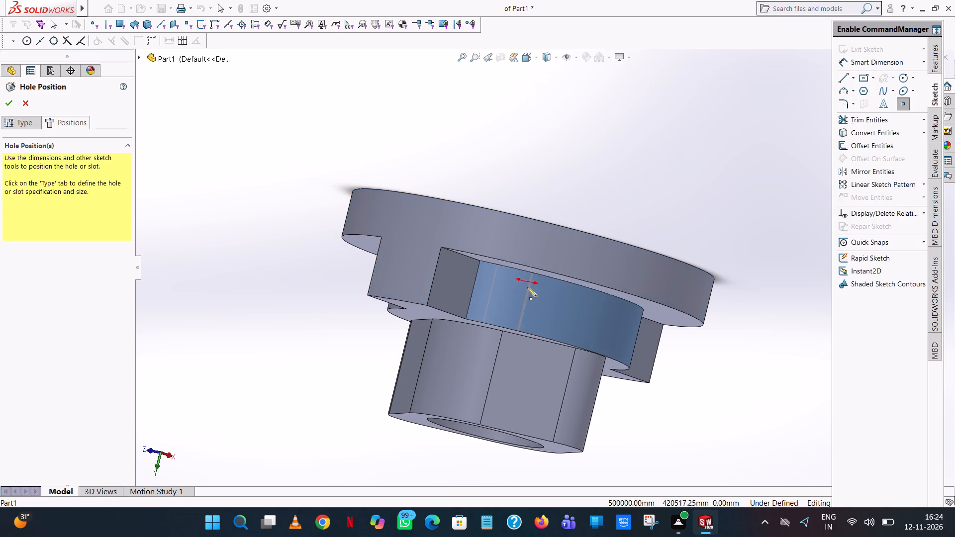
{"action": "middle_click_drag", "start_coordinate": [527, 288], "coordinate": [528, 353]}
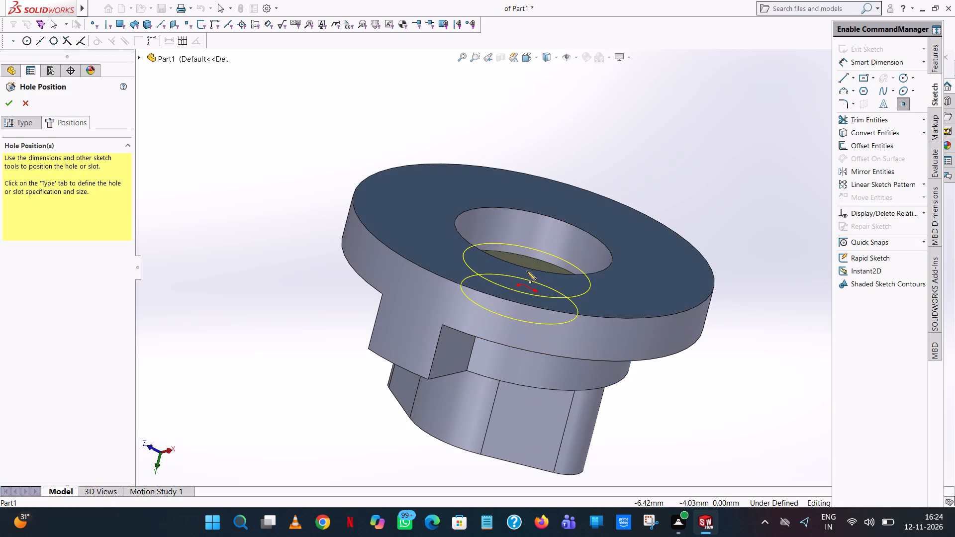
{"action": "middle_click_drag", "start_coordinate": [529, 270], "coordinate": [534, 224]}
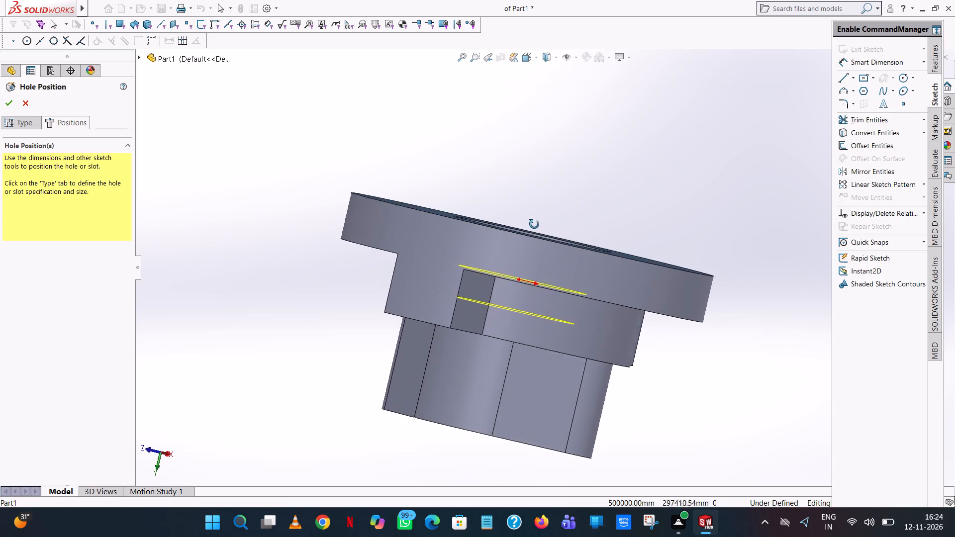
{"action": "middle_click_drag", "start_coordinate": [534, 224], "coordinate": [530, 222]}
{"action": "left_click", "coordinate": [557, 59]}
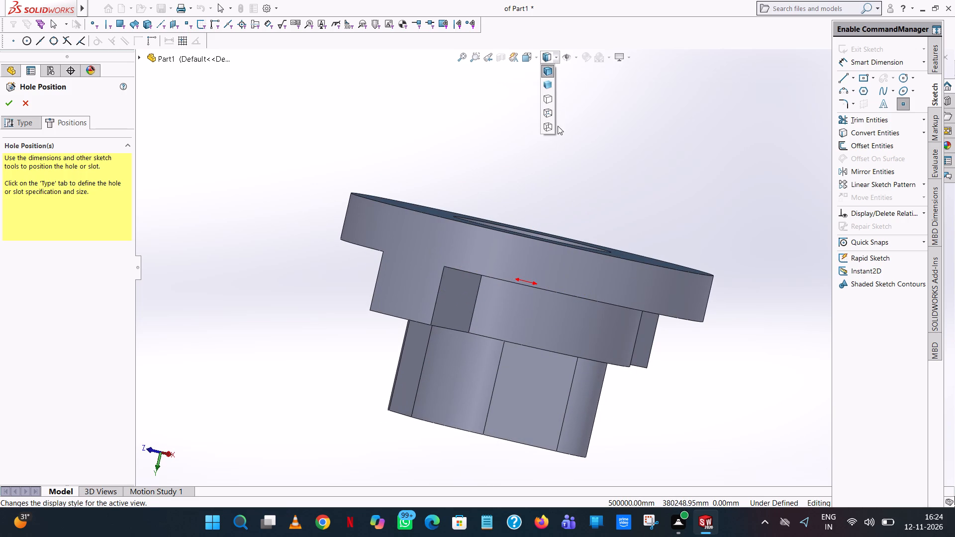
{"action": "left_click", "coordinate": [549, 127]}
Place the tapered hole at the centre of the flange-side recess floor and finish the hole.
{"action": "middle_click_drag", "start_coordinate": [526, 288], "coordinate": [524, 379]}
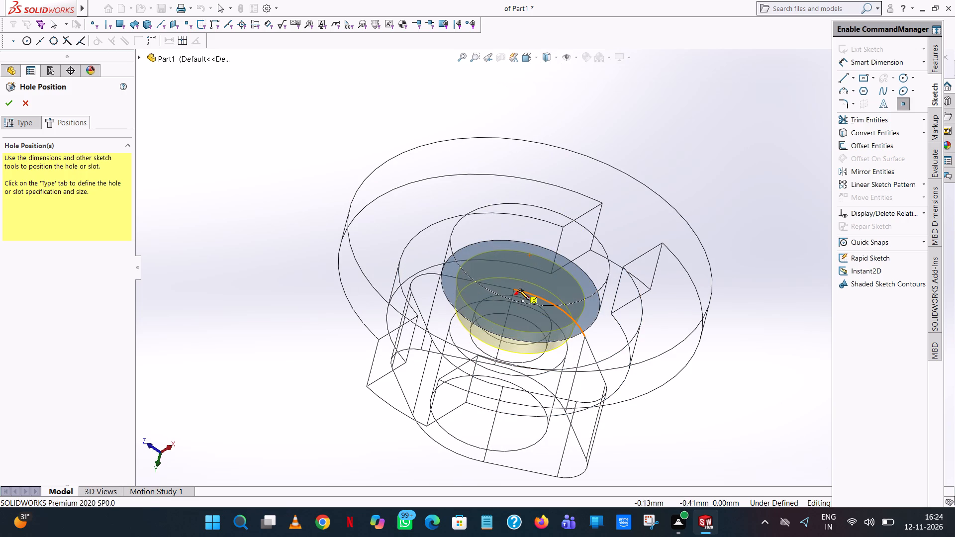
{"action": "scroll", "coordinate": [519, 290], "scroll_direction": "up", "scroll_amount": 1}
{"action": "middle_click_drag", "start_coordinate": [520, 290], "coordinate": [534, 202]}
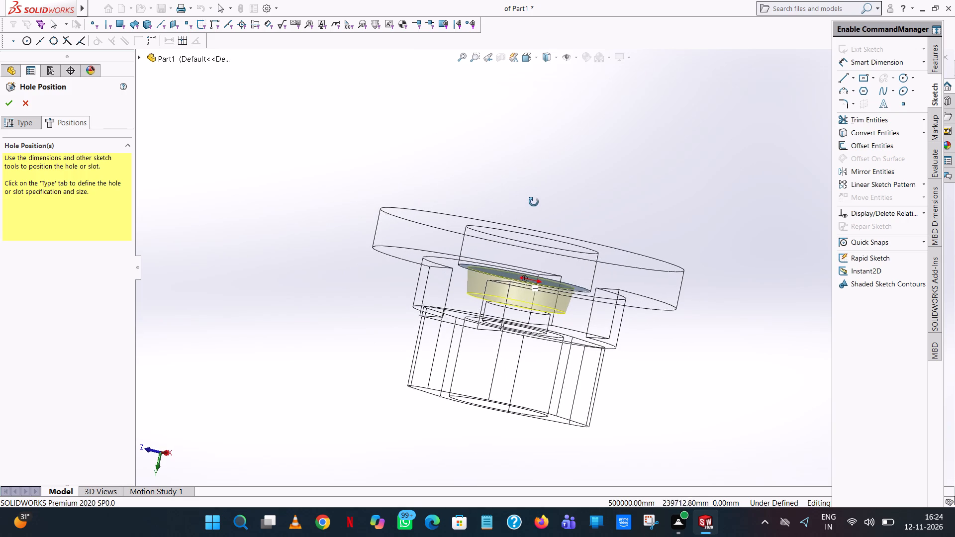
{"action": "middle_click_drag", "start_coordinate": [534, 202], "coordinate": [522, 324]}
{"action": "scroll", "coordinate": [522, 324], "scroll_direction": "up", "scroll_amount": 1}
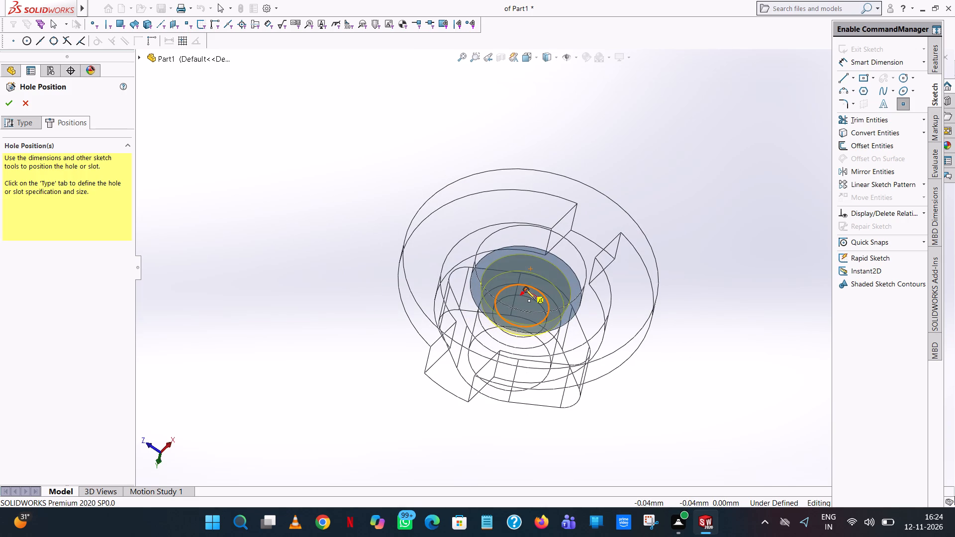
{"action": "left_click", "coordinate": [526, 289]}
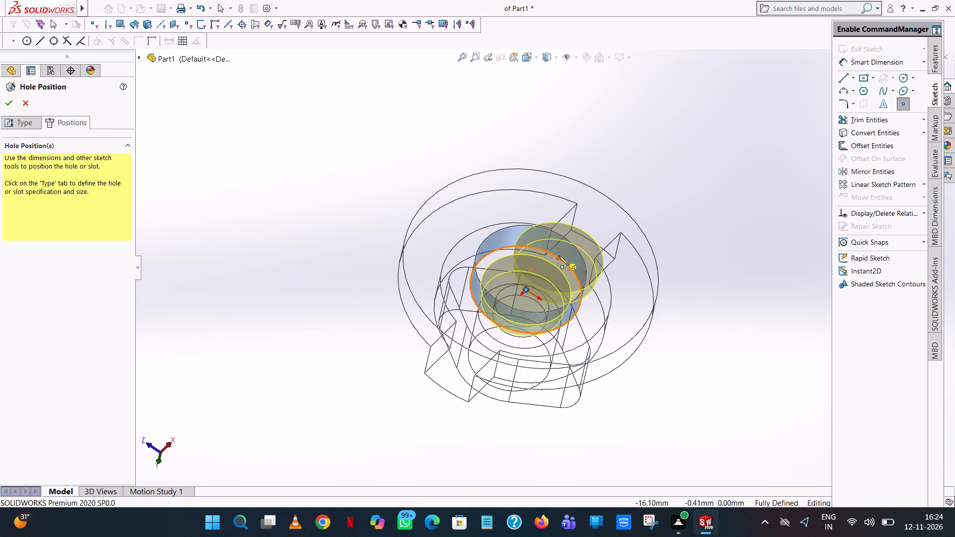
{"action": "key", "text": "Escape"}
{"action": "middle_click_drag", "start_coordinate": [556, 346], "coordinate": [557, 343]}
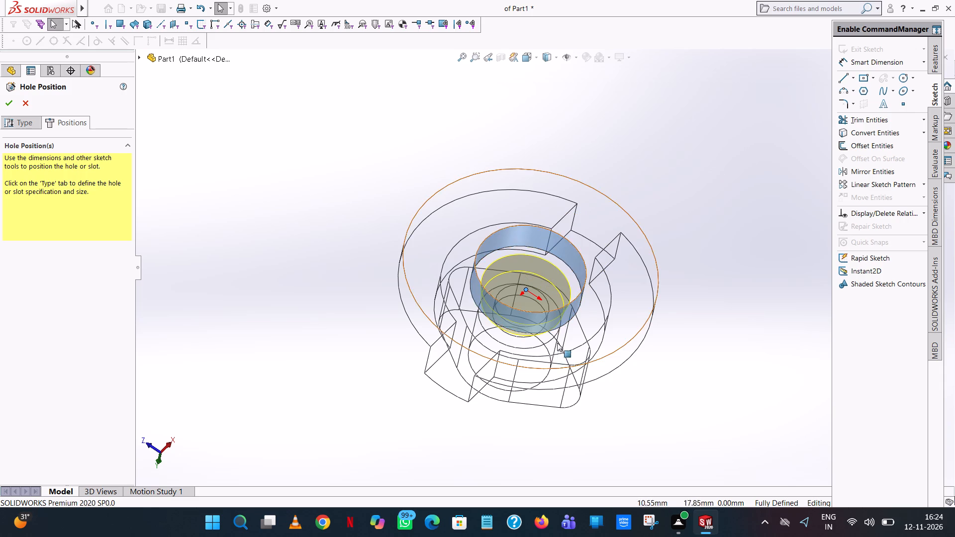
{"action": "middle_click_drag", "start_coordinate": [557, 343], "coordinate": [600, 252]}
{"action": "scroll", "coordinate": [543, 307], "scroll_direction": "down", "scroll_amount": 7}
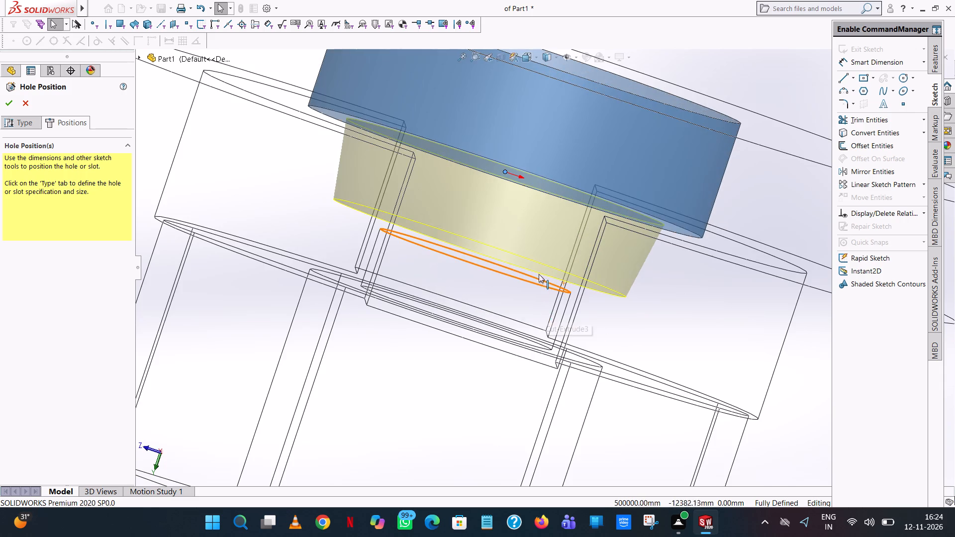
{"action": "scroll", "coordinate": [539, 264], "scroll_direction": "down", "scroll_amount": 5}
{"action": "middle_click_drag", "start_coordinate": [539, 264], "coordinate": [534, 289]}
{"action": "scroll", "coordinate": [541, 252], "scroll_direction": "up", "scroll_amount": 1}
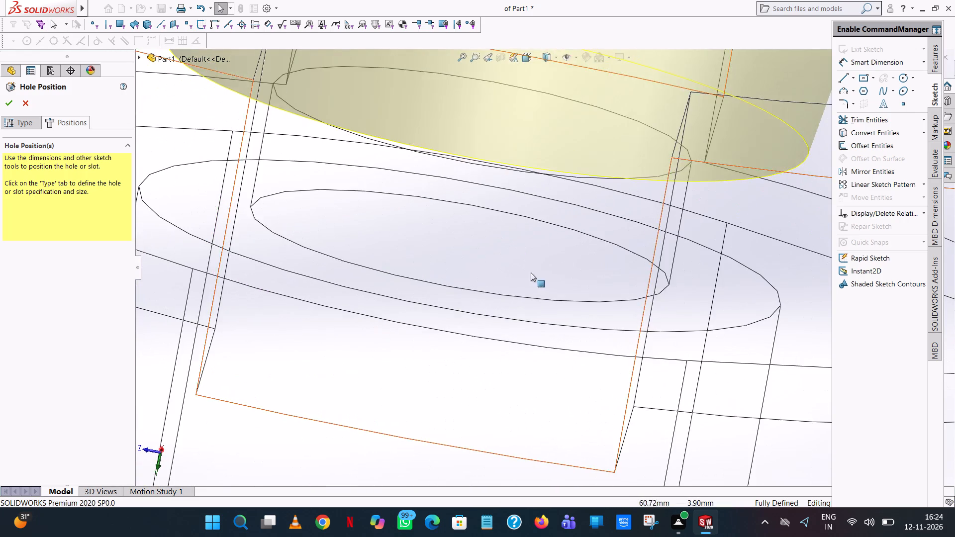
{"action": "scroll", "coordinate": [540, 236], "scroll_direction": "up", "scroll_amount": 4}
{"action": "middle_click_drag", "start_coordinate": [541, 234], "coordinate": [549, 195]}
{"action": "scroll", "coordinate": [546, 218], "scroll_direction": "up", "scroll_amount": 1}
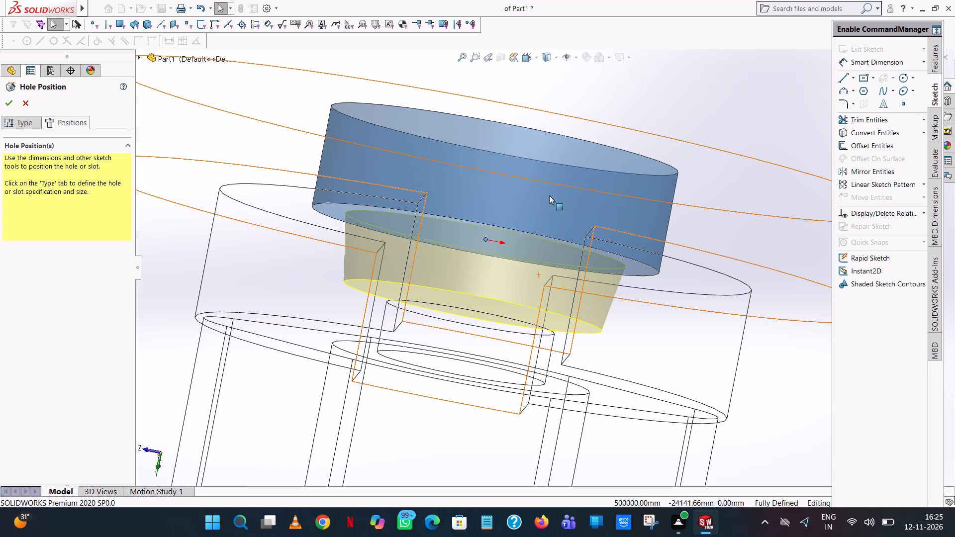
{"action": "left_click", "coordinate": [6, 103]}
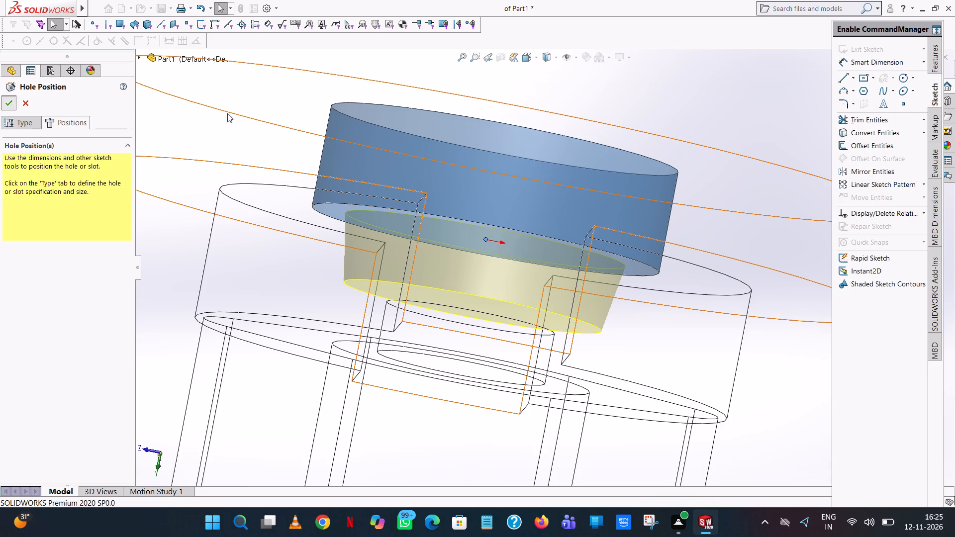
{"action": "left_click", "coordinate": [669, 97]}
Examine in wireframe how the tapered hole sits relative to the small inner bore and the flange-side recess.
{"action": "middle_click_drag", "start_coordinate": [650, 297], "coordinate": [647, 268]}
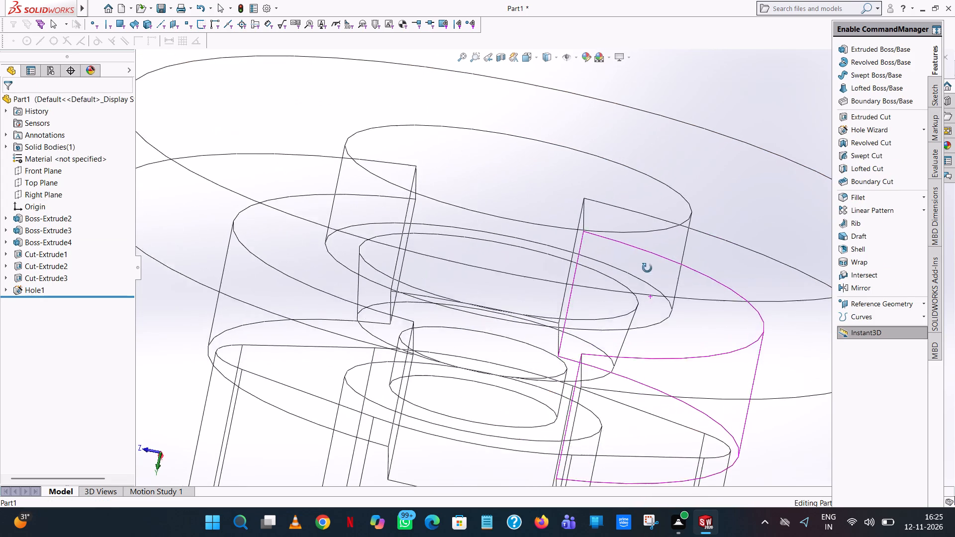
{"action": "middle_click_drag", "start_coordinate": [647, 268], "coordinate": [638, 305]}
{"action": "scroll", "coordinate": [542, 314], "scroll_direction": "down", "scroll_amount": 2}
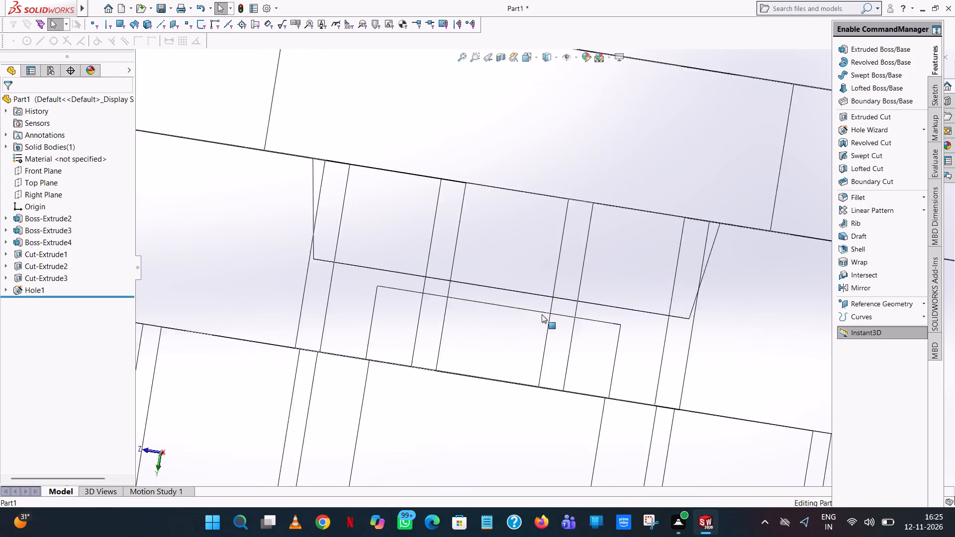
{"action": "scroll", "coordinate": [542, 314], "scroll_direction": "down", "scroll_amount": 4}
{"action": "scroll", "coordinate": [542, 314], "scroll_direction": "up", "scroll_amount": 12}
{"action": "middle_click_drag", "start_coordinate": [589, 339], "coordinate": [592, 141]}
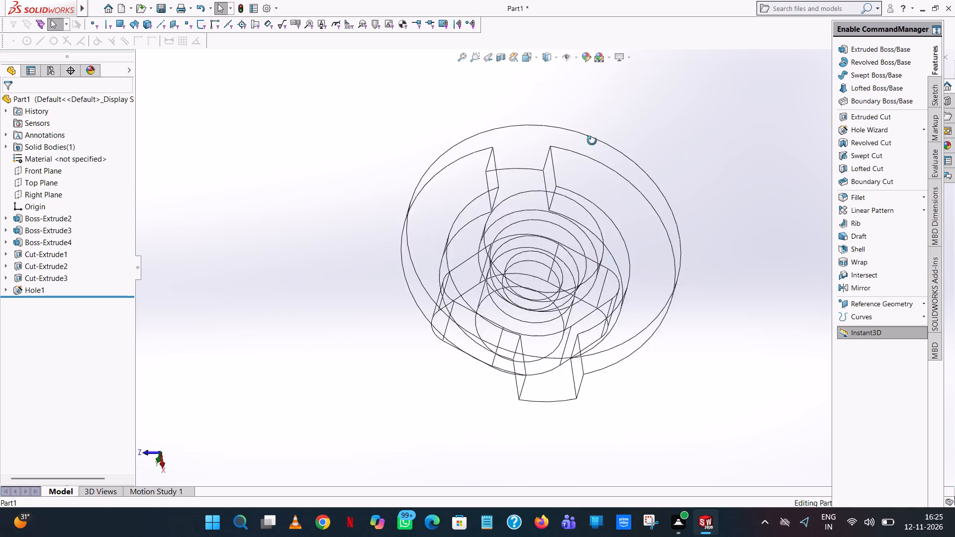
{"action": "middle_click_drag", "start_coordinate": [592, 141], "coordinate": [605, 92]}
{"action": "scroll", "coordinate": [568, 350], "scroll_direction": "up", "scroll_amount": 1}
{"action": "middle_click_drag", "start_coordinate": [568, 348], "coordinate": [649, 63]}
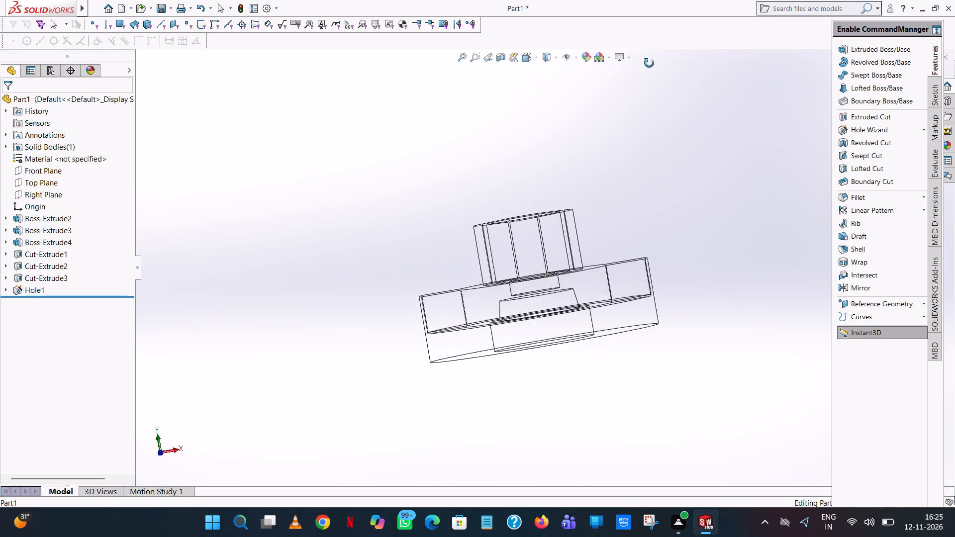
{"action": "middle_click_drag", "start_coordinate": [649, 63], "coordinate": [653, 75]}
{"action": "scroll", "coordinate": [568, 308], "scroll_direction": "down", "scroll_amount": 5}
{"action": "scroll", "coordinate": [510, 247], "scroll_direction": "down", "scroll_amount": 2}
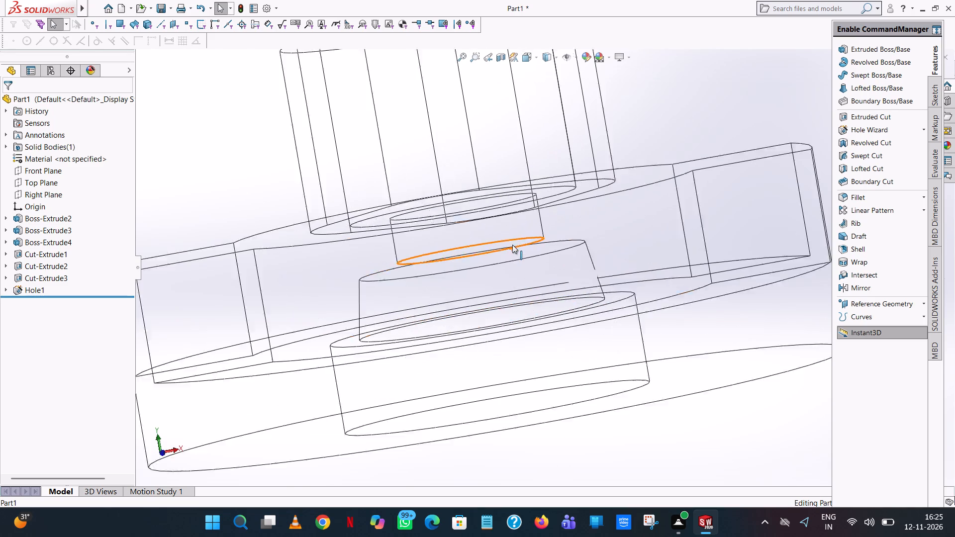
{"action": "scroll", "coordinate": [512, 245], "scroll_direction": "down", "scroll_amount": 3}
{"action": "middle_click", "coordinate": [515, 247]}
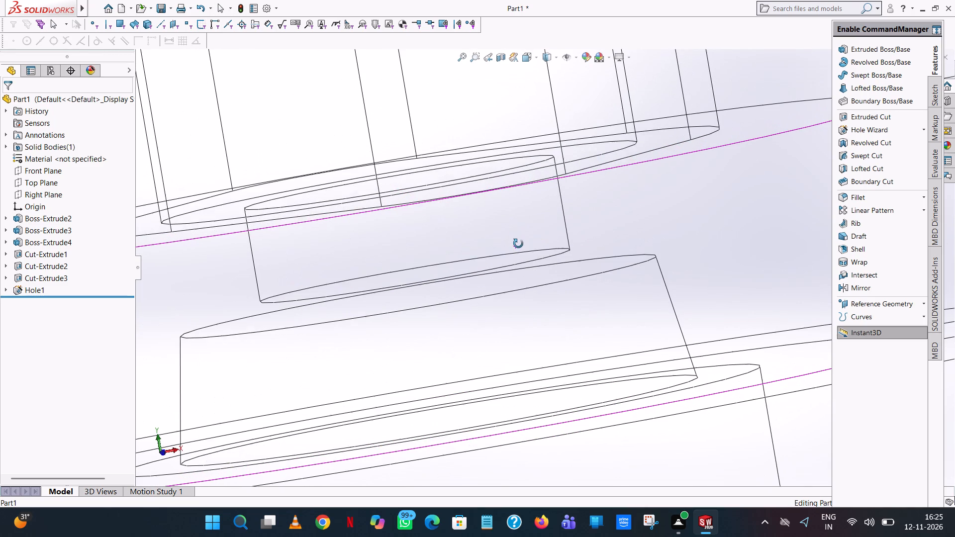
{"action": "scroll", "coordinate": [712, 196], "scroll_direction": "up", "scroll_amount": 6}
{"action": "left_click", "coordinate": [711, 197]}
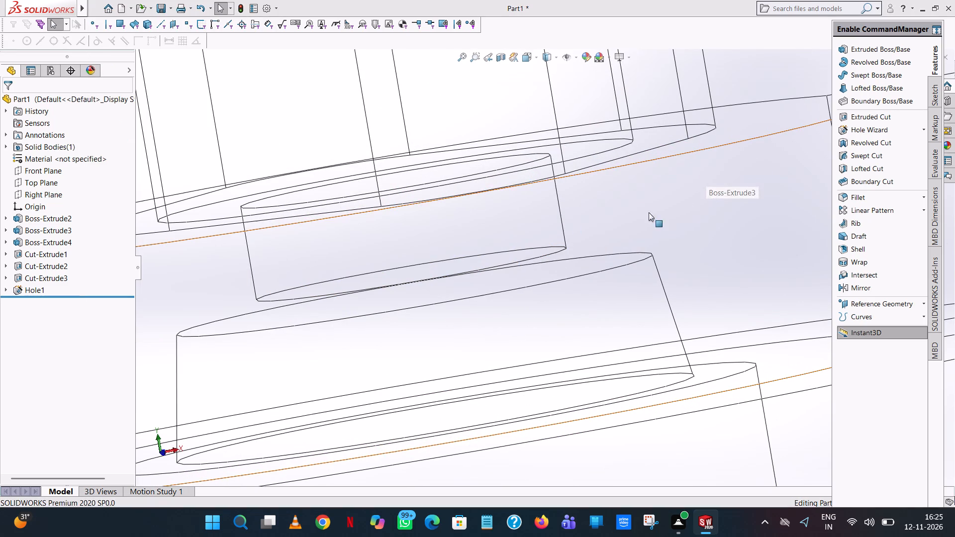
Restore the shaded display with edges.
{"action": "left_click", "coordinate": [553, 55]}
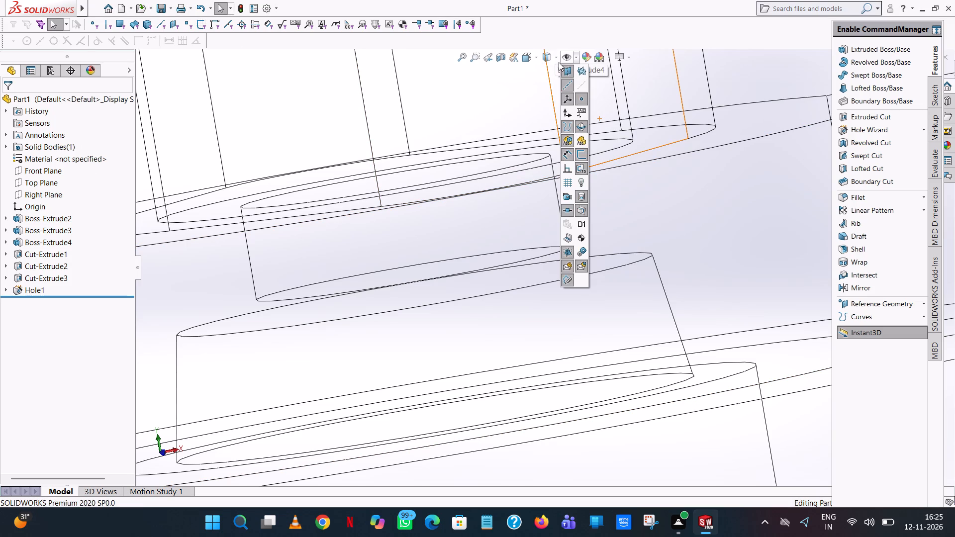
{"action": "left_click", "coordinate": [554, 54]}
{"action": "left_click", "coordinate": [556, 58]}
{"action": "left_click", "coordinate": [548, 70]}
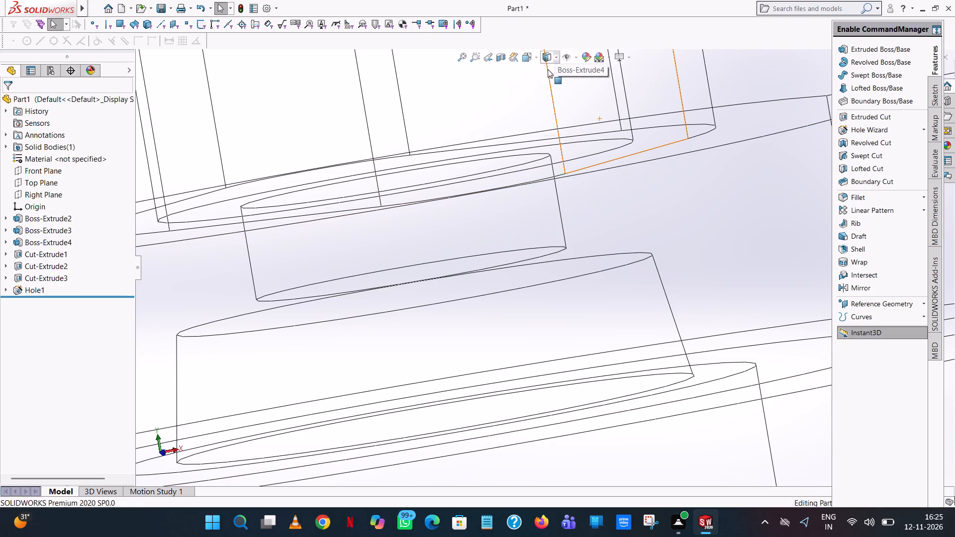
Start an Extruded Cut on the floor of the small inner bore and sketch an origin-centred circle of 7.50 mm radius matching the bore.
{"action": "scroll", "coordinate": [557, 226], "scroll_direction": "up", "scroll_amount": 8}
{"action": "middle_click_drag", "start_coordinate": [560, 222], "coordinate": [579, 419]}
{"action": "scroll", "coordinate": [560, 222], "scroll_direction": "up", "scroll_amount": 1}
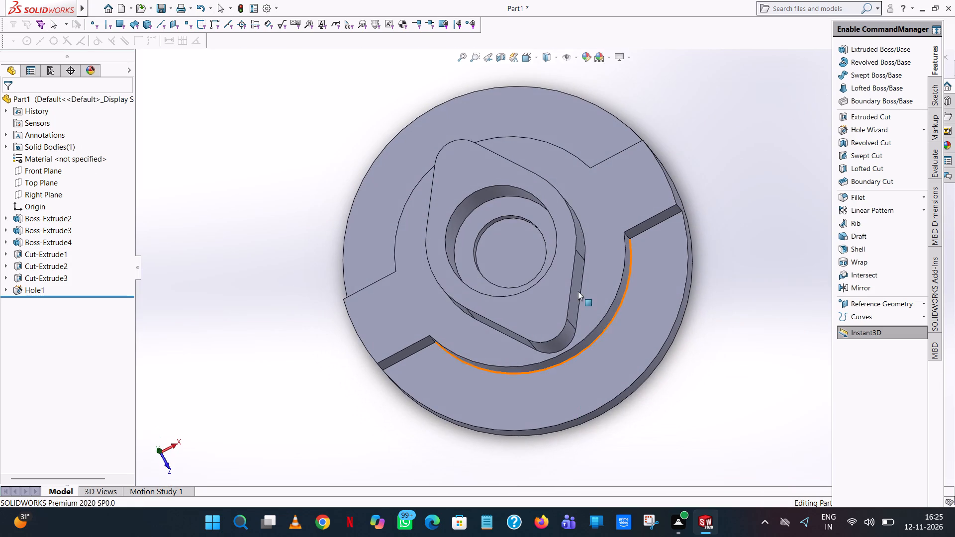
{"action": "left_click", "coordinate": [867, 114]}
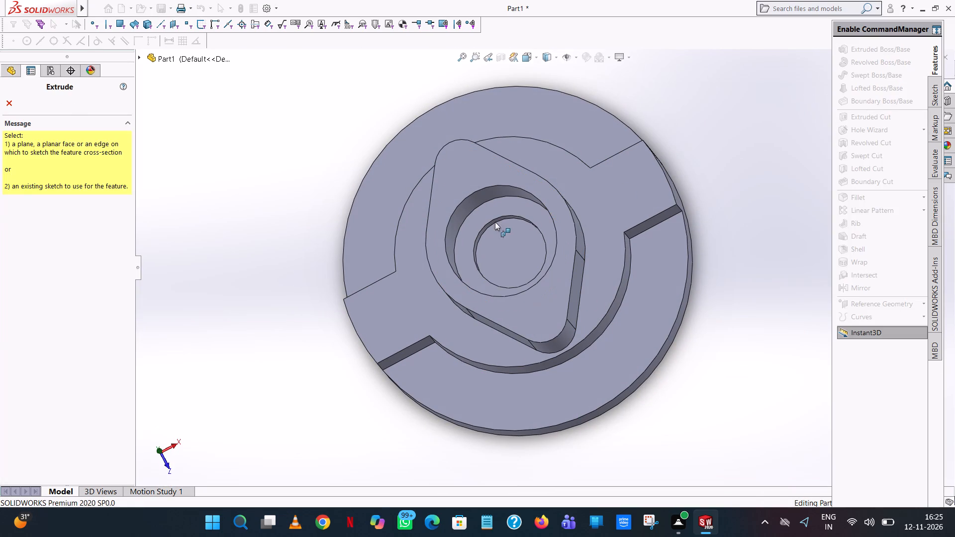
{"action": "left_click", "coordinate": [512, 240]}
{"action": "left_click", "coordinate": [902, 78]}
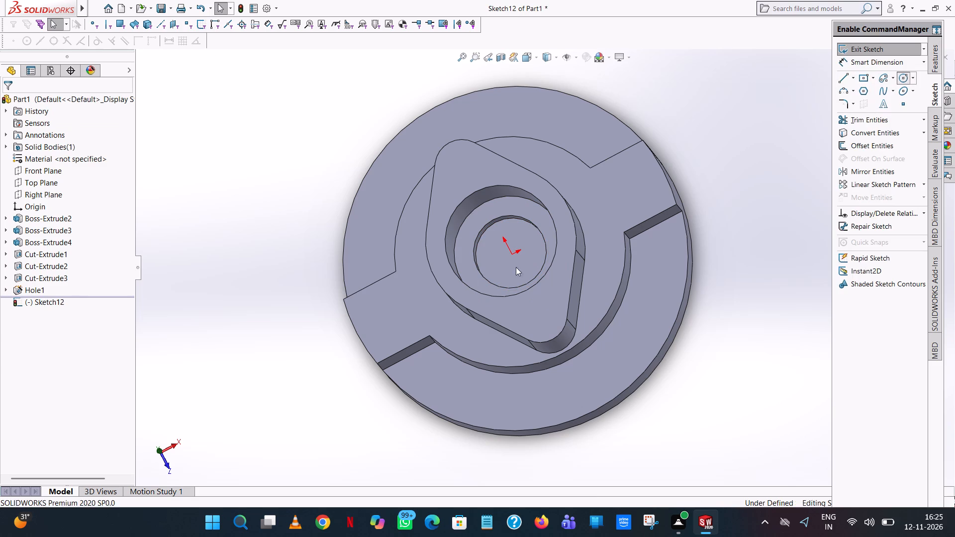
{"action": "left_click", "coordinate": [512, 254]}
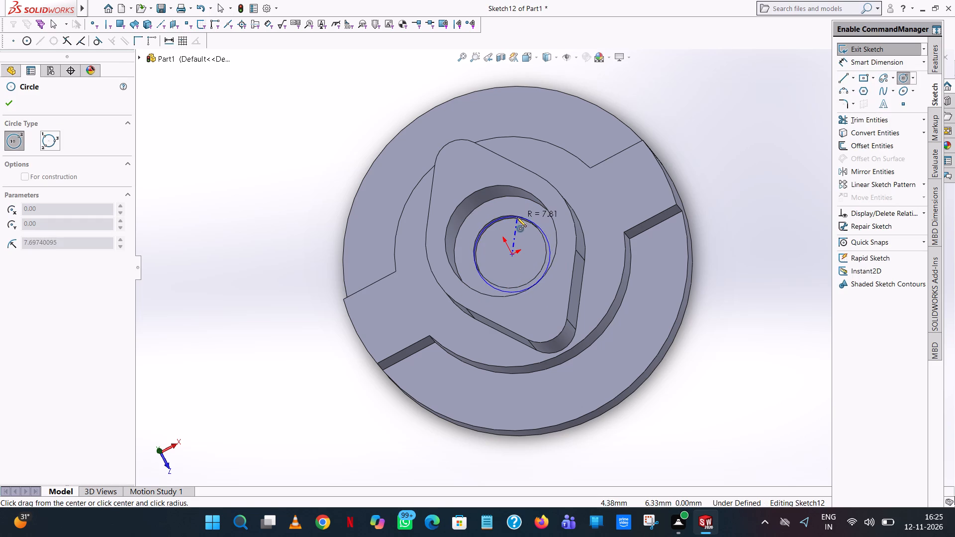
{"action": "left_click", "coordinate": [514, 219]}
{"action": "right_click", "coordinate": [514, 219]}
{"action": "left_click", "coordinate": [540, 232]}
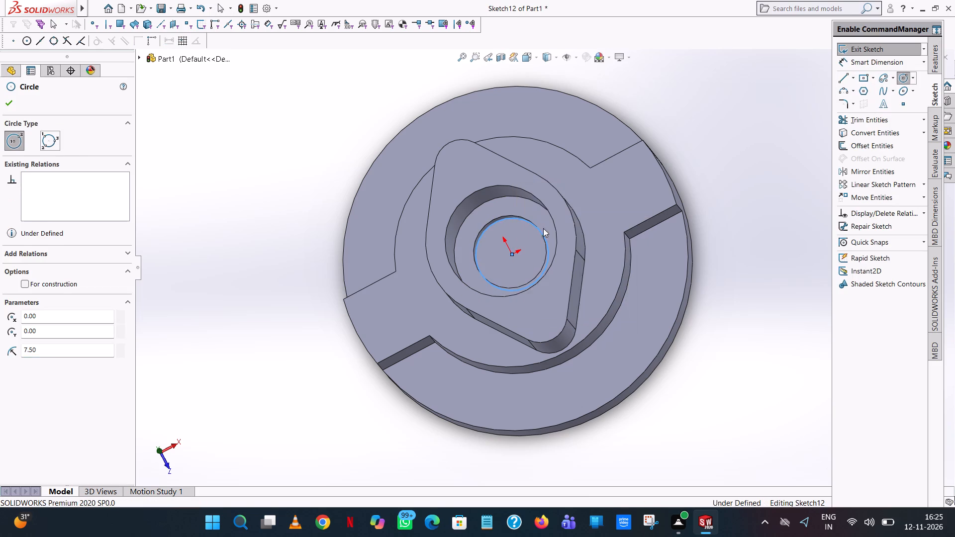
Cut the circle Blind 4.50 mm deep toward the tapered hole to open the bore through.
{"action": "left_click", "coordinate": [932, 58]}
{"action": "left_click", "coordinate": [856, 118]}
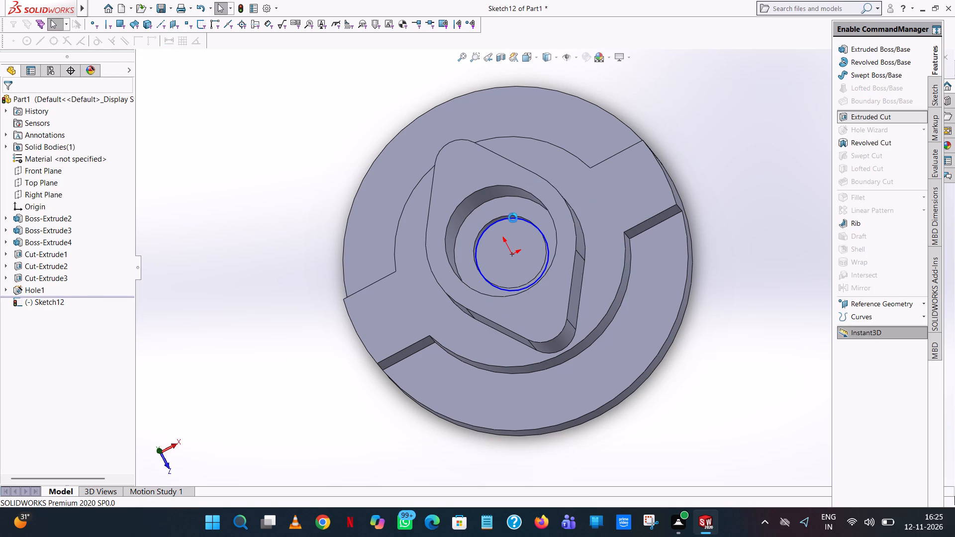
{"action": "scroll", "coordinate": [558, 216], "scroll_direction": "up", "scroll_amount": 1}
{"action": "middle_click_drag", "start_coordinate": [558, 216], "coordinate": [451, 227]}
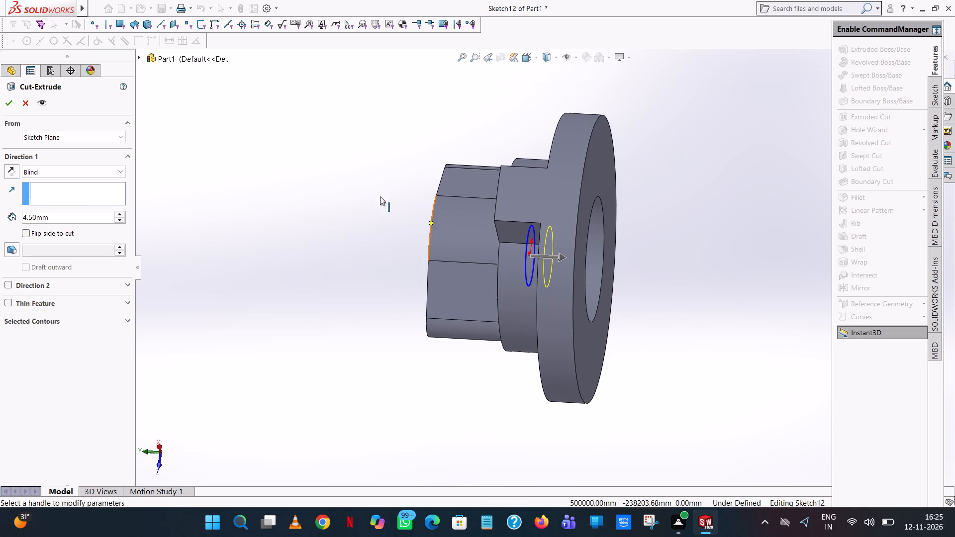
{"action": "middle_click_drag", "start_coordinate": [286, 242], "coordinate": [201, 229]}
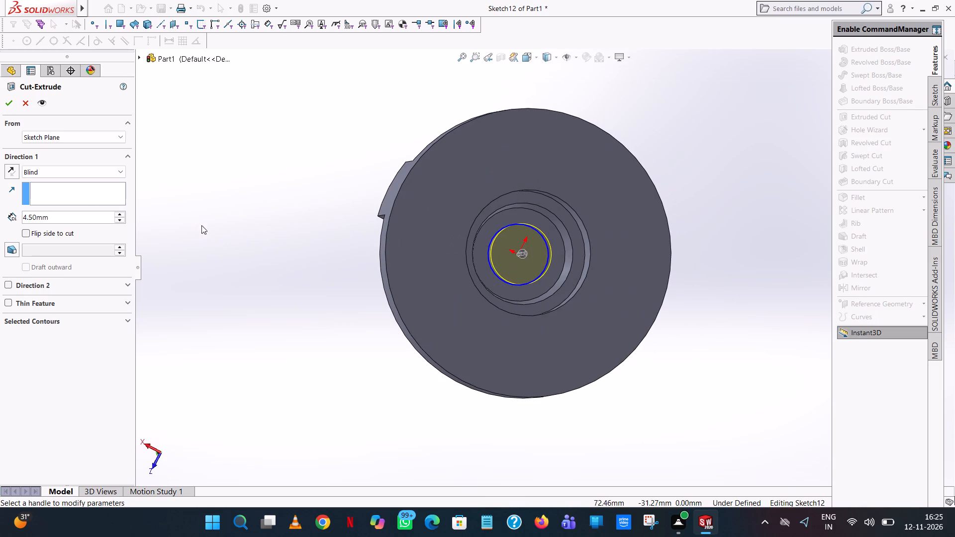
{"action": "left_click", "coordinate": [5, 102]}
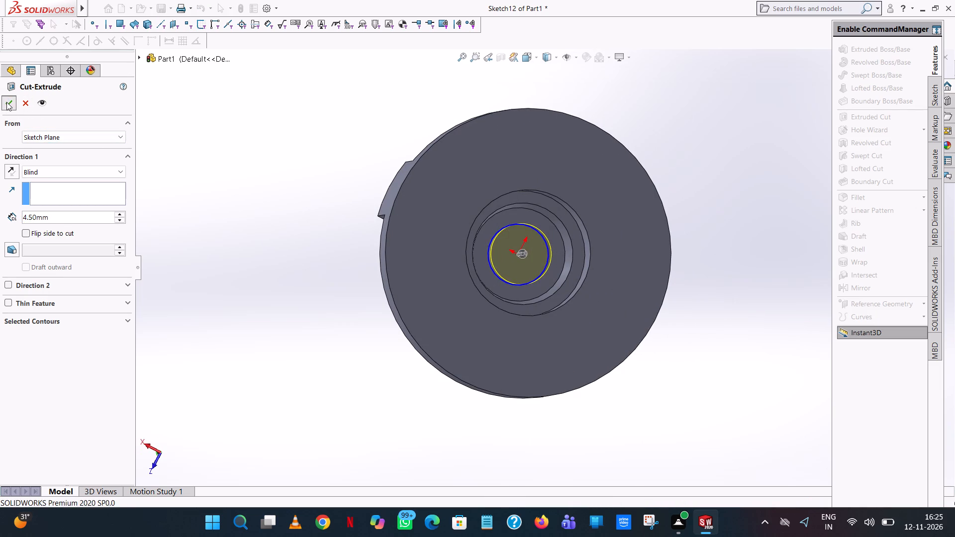
{"action": "left_click", "coordinate": [294, 266]}
Examine in wireframe how the opened bore connects through to the tapered hole and the flange-side recess.
{"action": "scroll", "coordinate": [295, 266], "scroll_direction": "up", "scroll_amount": 1}
{"action": "middle_click_drag", "start_coordinate": [296, 267], "coordinate": [312, 289]}
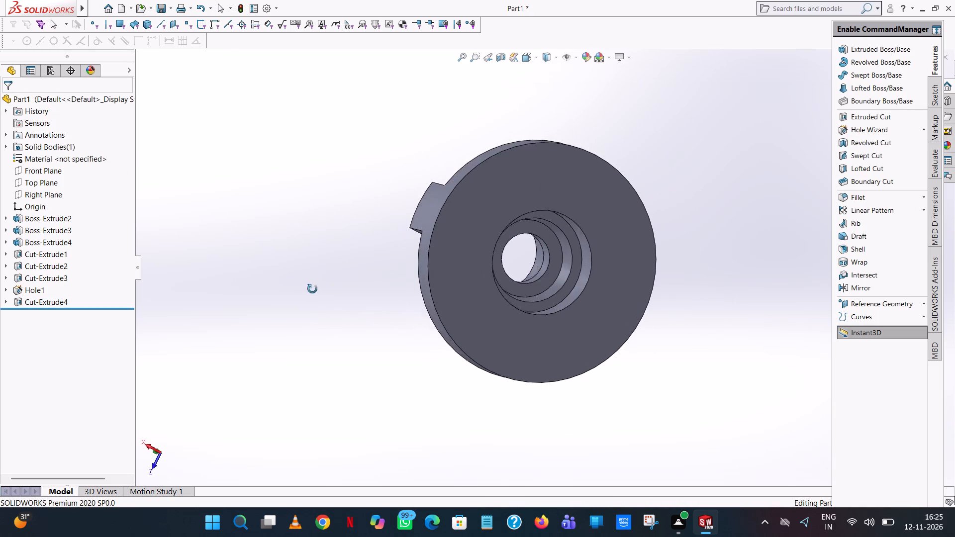
{"action": "middle_click_drag", "start_coordinate": [312, 289], "coordinate": [590, 172]}
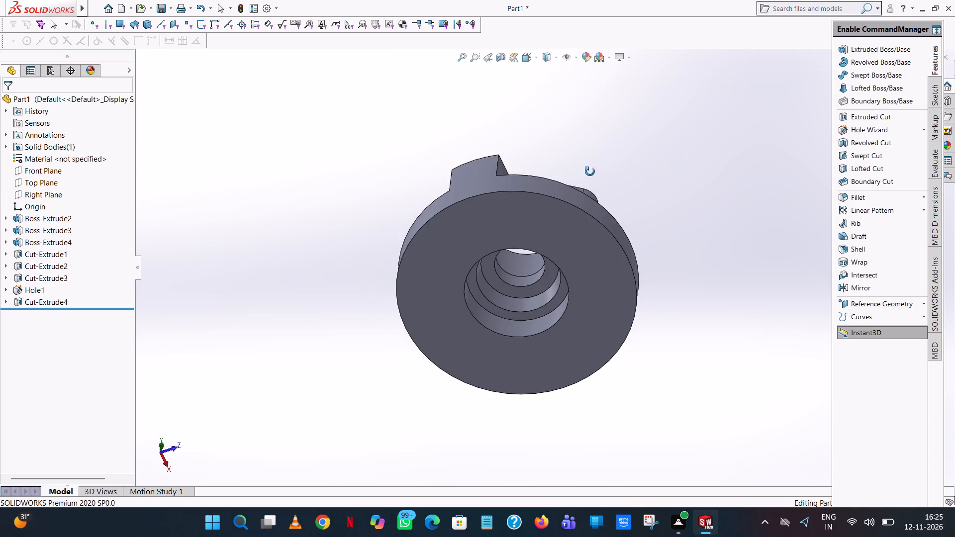
{"action": "middle_click_drag", "start_coordinate": [590, 172], "coordinate": [635, 336]}
{"action": "left_click", "coordinate": [557, 54]}
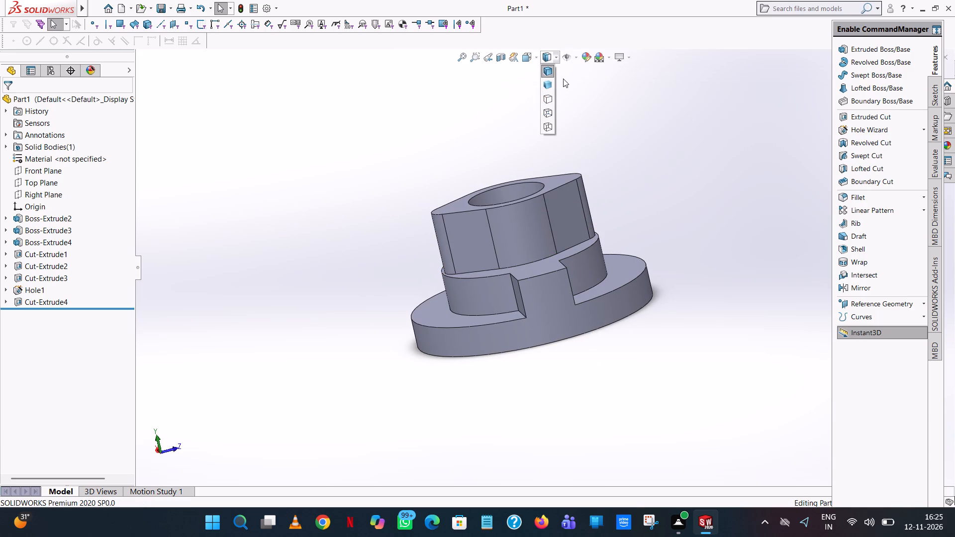
{"action": "left_click", "coordinate": [545, 125]}
{"action": "middle_click_drag", "start_coordinate": [548, 312], "coordinate": [568, 290]}
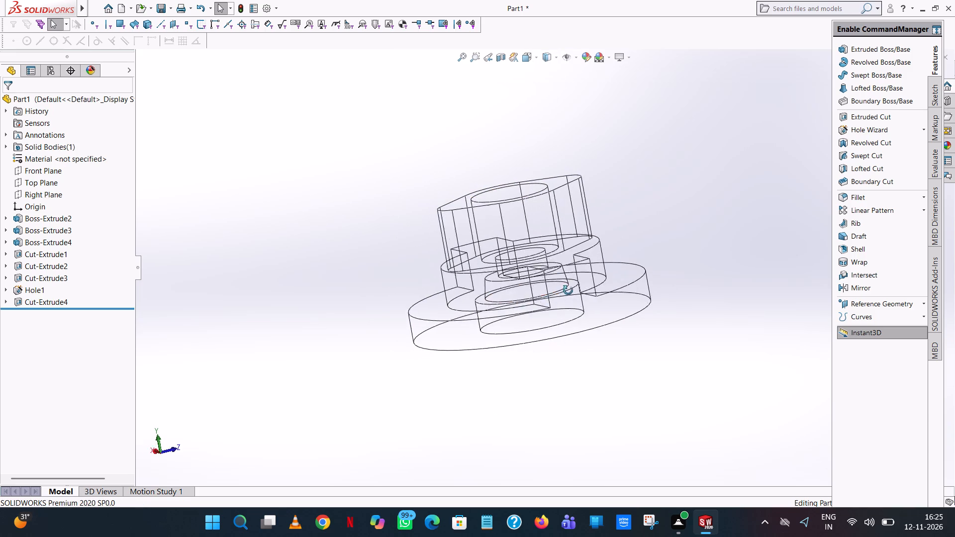
{"action": "middle_click_drag", "start_coordinate": [568, 290], "coordinate": [606, 266]}
{"action": "scroll", "coordinate": [543, 275], "scroll_direction": "down", "scroll_amount": 9}
{"action": "middle_click_drag", "start_coordinate": [543, 276], "coordinate": [542, 276]}
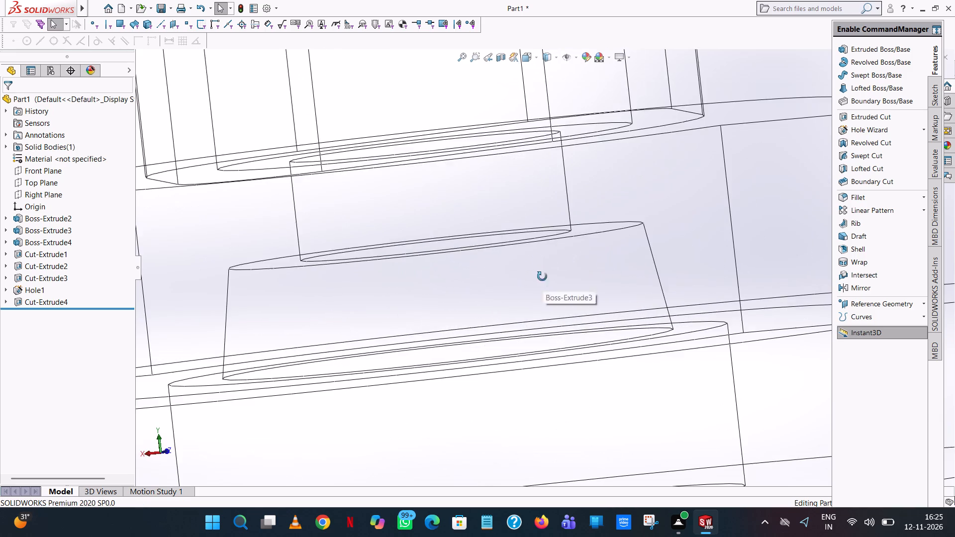
{"action": "middle_click_drag", "start_coordinate": [542, 276], "coordinate": [533, 275]}
{"action": "scroll", "coordinate": [532, 278], "scroll_direction": "up", "scroll_amount": 7}
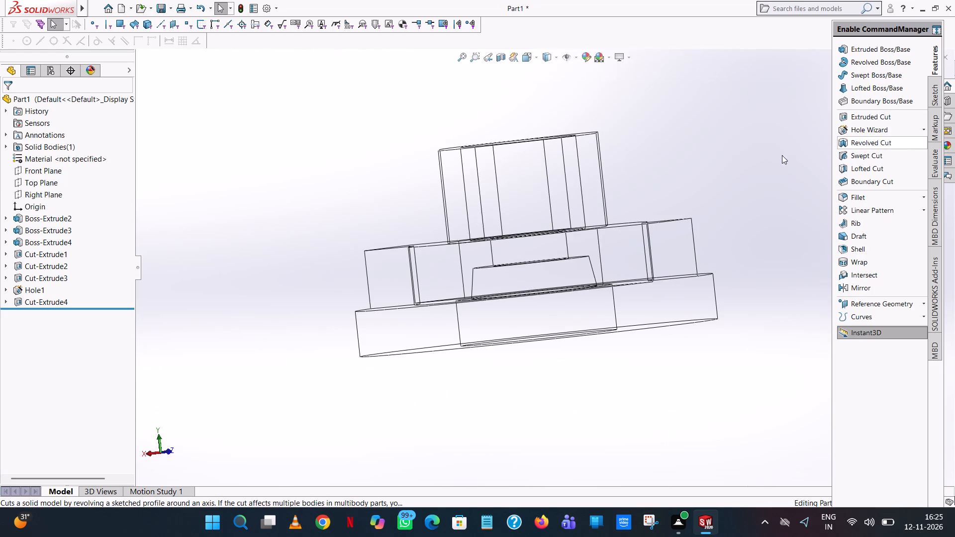
{"action": "scroll", "coordinate": [558, 340], "scroll_direction": "up", "scroll_amount": 1}
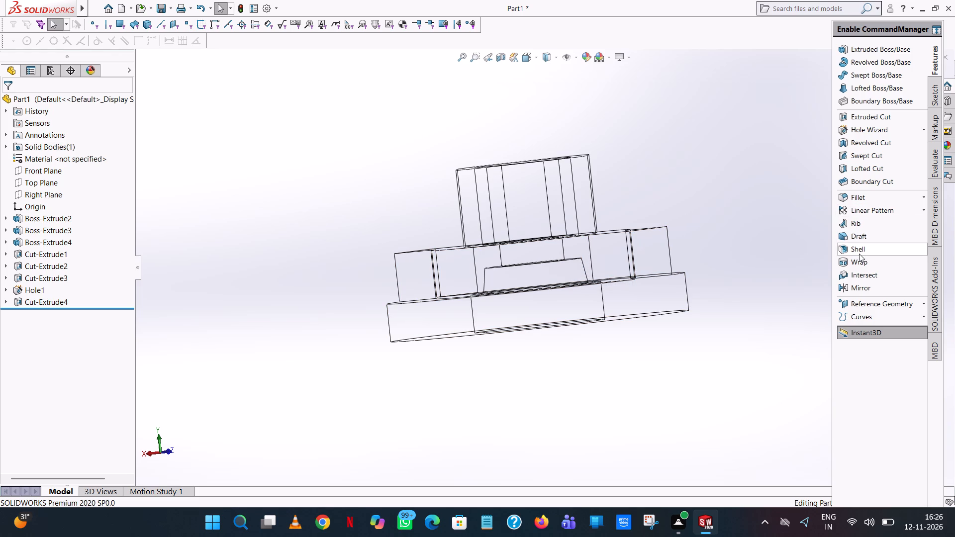
Fillet the inner circular edge of the tapered hole, where its floor meets the tapered wall, with a 2 mm radius.
{"action": "left_click", "coordinate": [860, 201]}
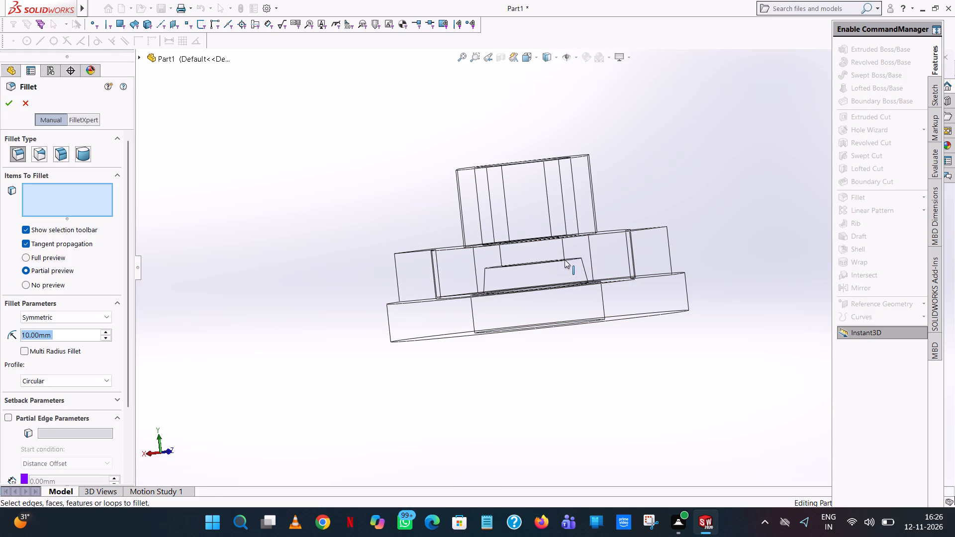
{"action": "scroll", "coordinate": [571, 259], "scroll_direction": "down", "scroll_amount": 8}
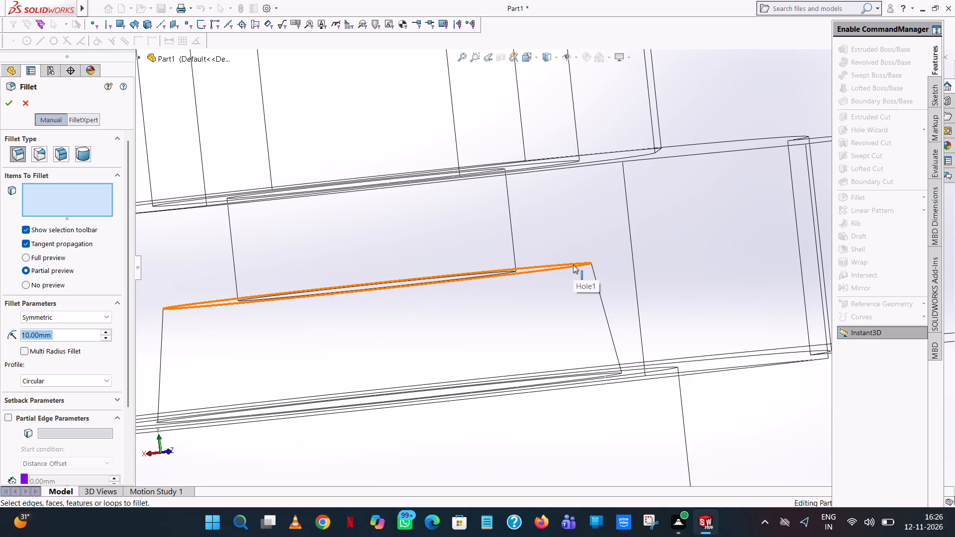
{"action": "left_click", "coordinate": [573, 265]}
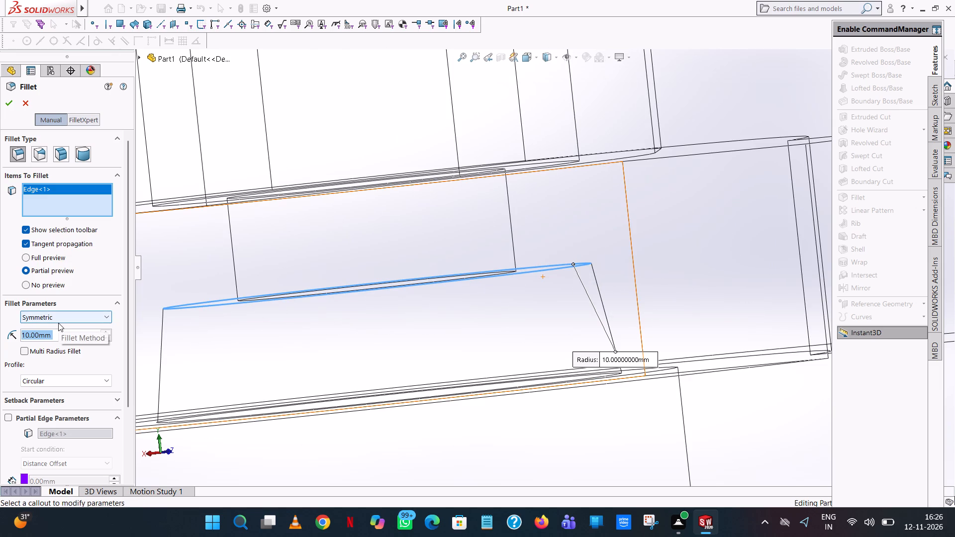
{"action": "key", "text": "2"}
{"action": "key", "text": "Return"}
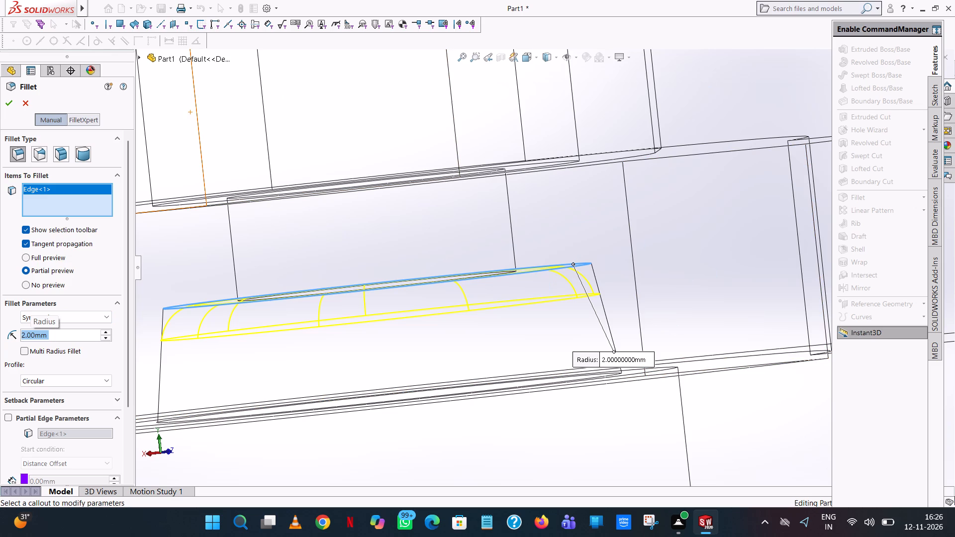
{"action": "left_click", "coordinate": [7, 98]}
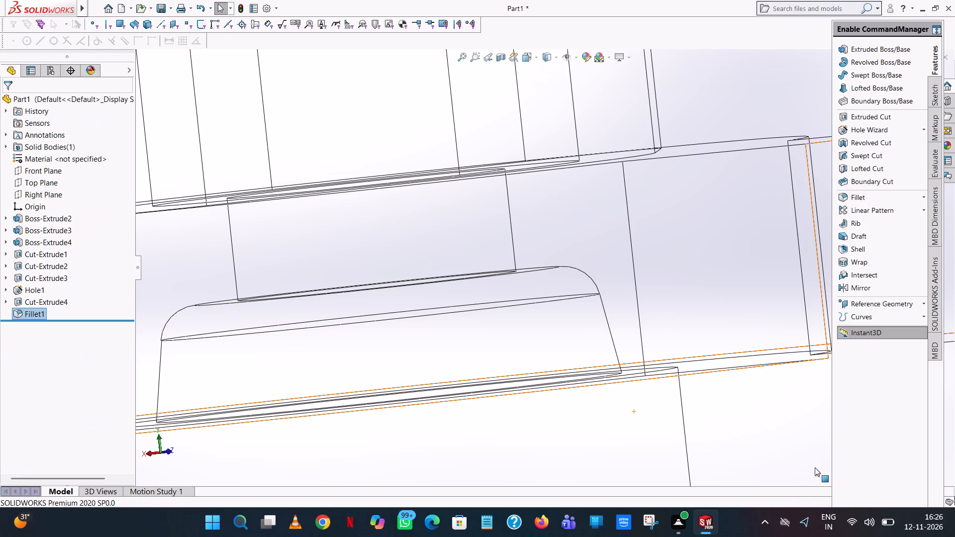
Restore the shaded display with edges.
{"action": "scroll", "coordinate": [778, 438], "scroll_direction": "up", "scroll_amount": 4}
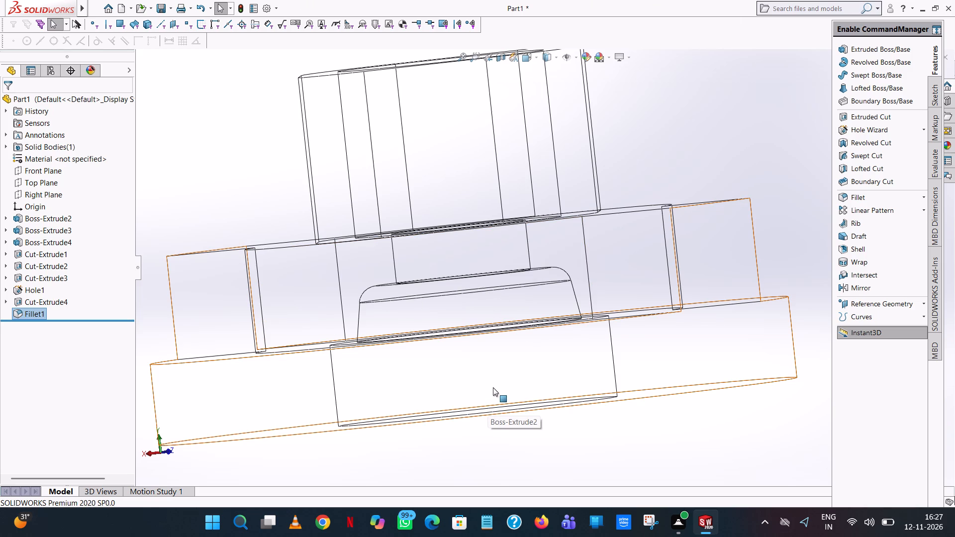
{"action": "scroll", "coordinate": [466, 304], "scroll_direction": "up", "scroll_amount": 1}
{"action": "middle_click_drag", "start_coordinate": [466, 304], "coordinate": [487, 307]}
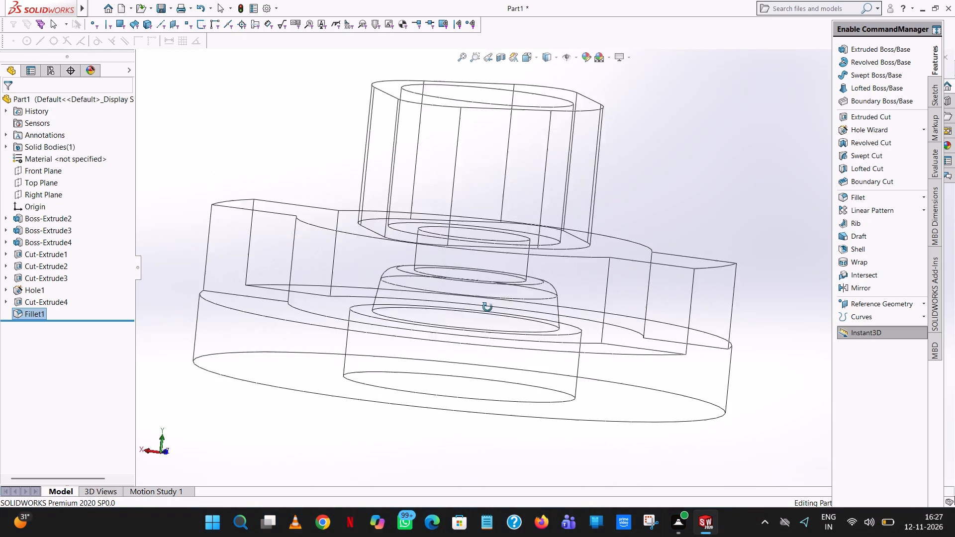
{"action": "middle_click_drag", "start_coordinate": [487, 307], "coordinate": [504, 304]}
{"action": "scroll", "coordinate": [502, 306], "scroll_direction": "up", "scroll_amount": 1}
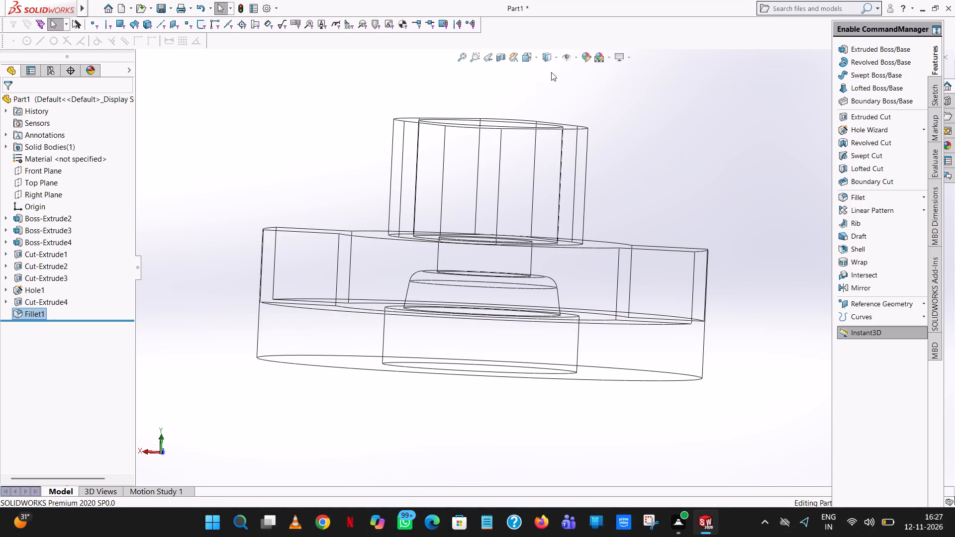
{"action": "left_click", "coordinate": [558, 59]}
{"action": "left_click", "coordinate": [545, 72]}
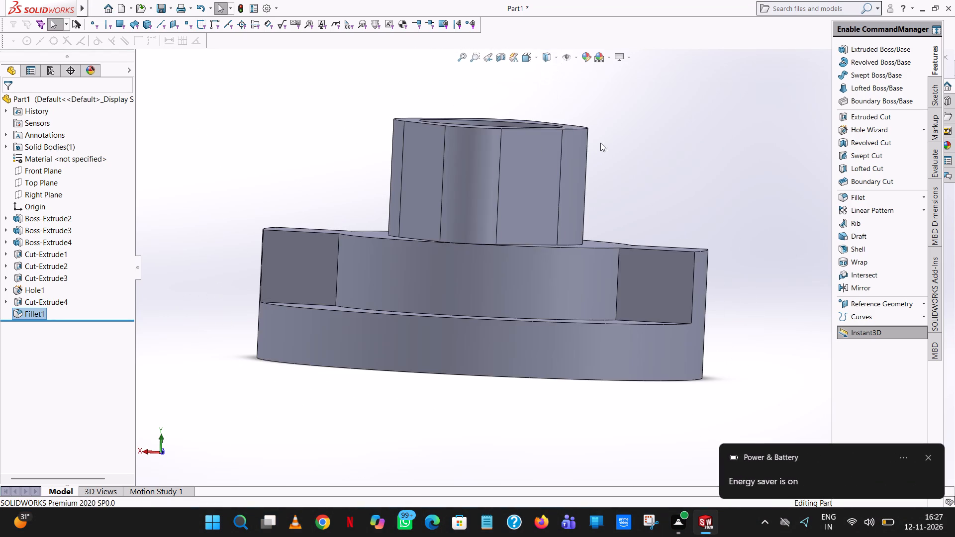
Examine the filleted tapered hole and the through bore from the flange side and the hub side.
{"action": "middle_click_drag", "start_coordinate": [600, 143], "coordinate": [724, 169]}
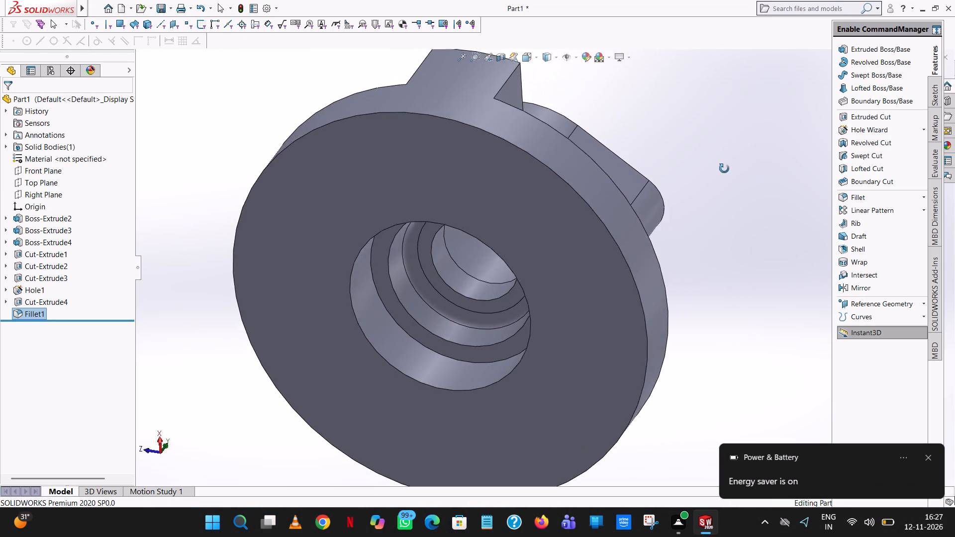
{"action": "middle_click_drag", "start_coordinate": [724, 169], "coordinate": [724, 148]}
{"action": "scroll", "coordinate": [699, 145], "scroll_direction": "up", "scroll_amount": 1}
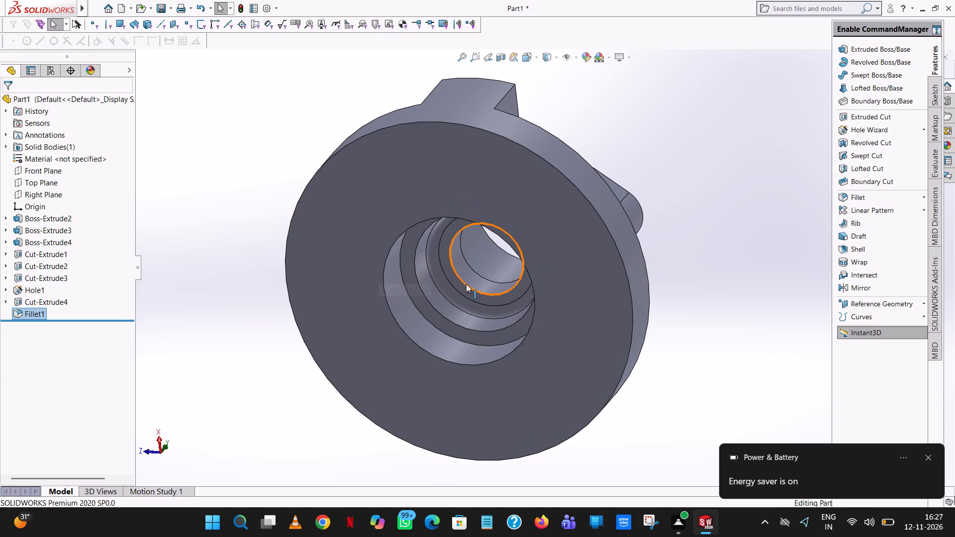
{"action": "middle_click_drag", "start_coordinate": [466, 284], "coordinate": [443, 323]}
{"action": "middle_click", "coordinate": [443, 323]}
{"action": "scroll", "coordinate": [585, 247], "scroll_direction": "up", "scroll_amount": 1}
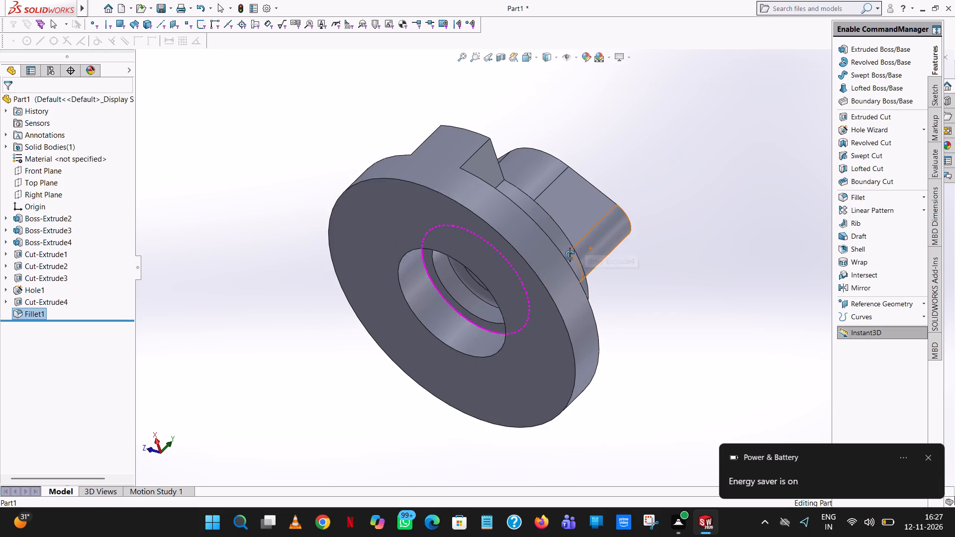
{"action": "middle_click_drag", "start_coordinate": [578, 251], "coordinate": [484, 231]}
{"action": "scroll", "coordinate": [464, 269], "scroll_direction": "up", "scroll_amount": 1}
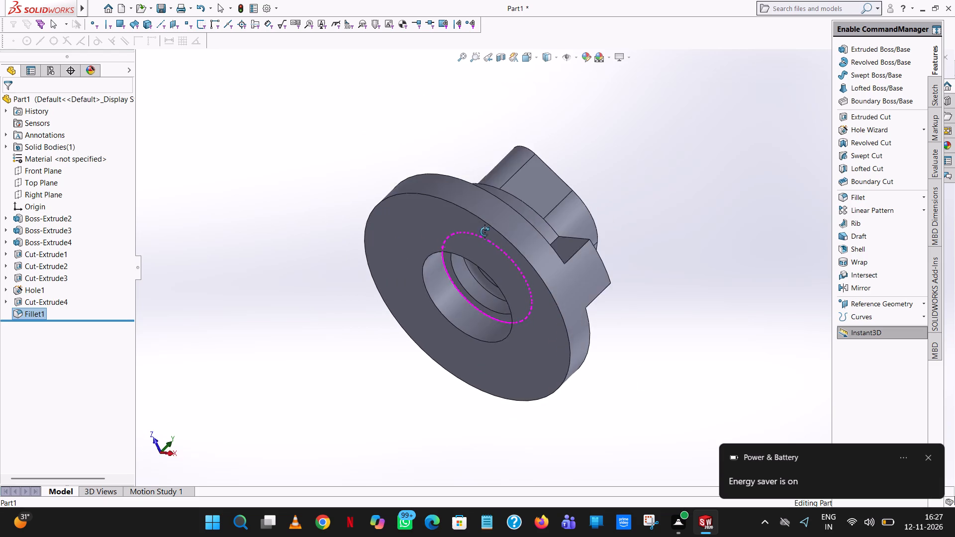
{"action": "middle_click_drag", "start_coordinate": [484, 231], "coordinate": [539, 301]}
{"action": "scroll", "coordinate": [625, 152], "scroll_direction": "up", "scroll_amount": 1}
{"action": "left_click_drag", "start_coordinate": [460, 188], "coordinate": [459, 266]}
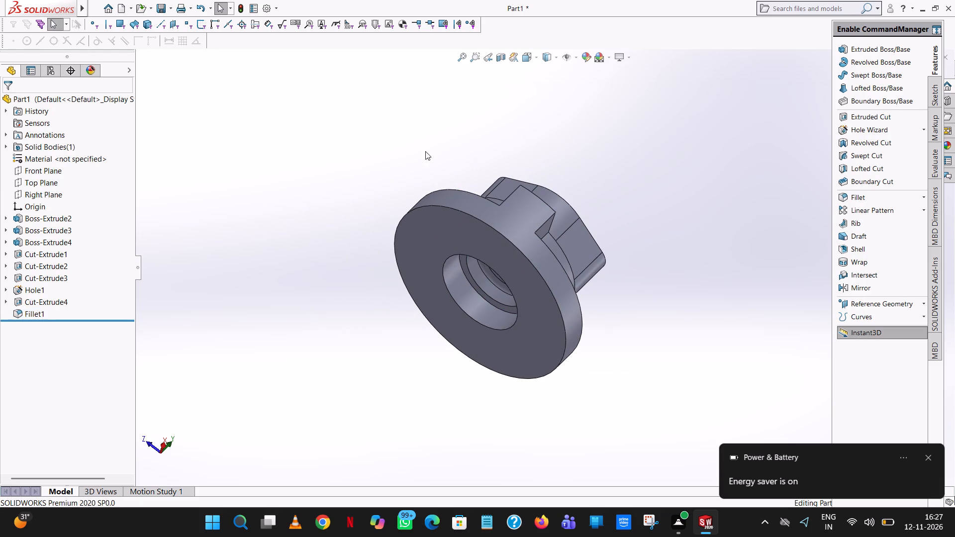
{"action": "middle_click_drag", "start_coordinate": [406, 140], "coordinate": [409, 303]}
{"action": "middle_click_drag", "start_coordinate": [455, 231], "coordinate": [392, 248]}
{"action": "scroll", "coordinate": [418, 192], "scroll_direction": "up", "scroll_amount": 1}
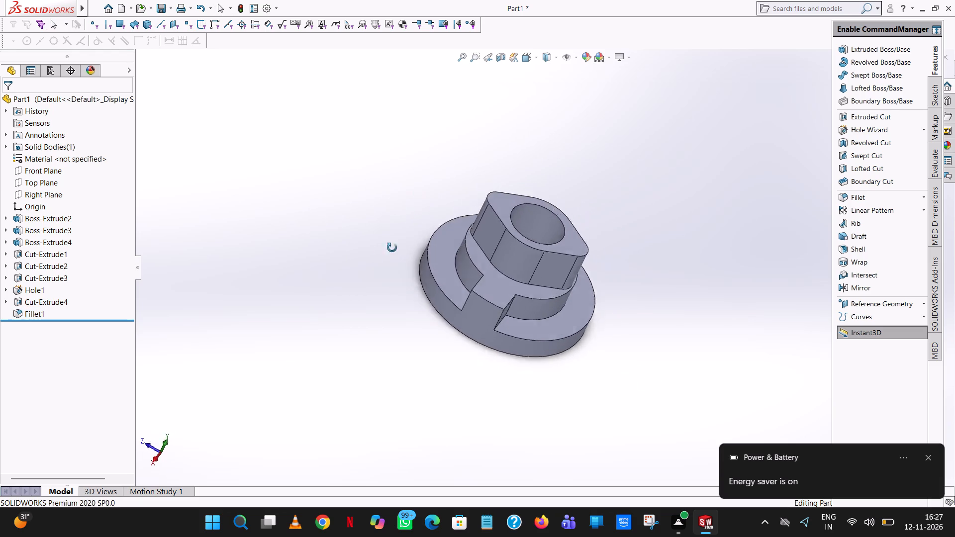
{"action": "middle_click_drag", "start_coordinate": [392, 248], "coordinate": [350, 309]}
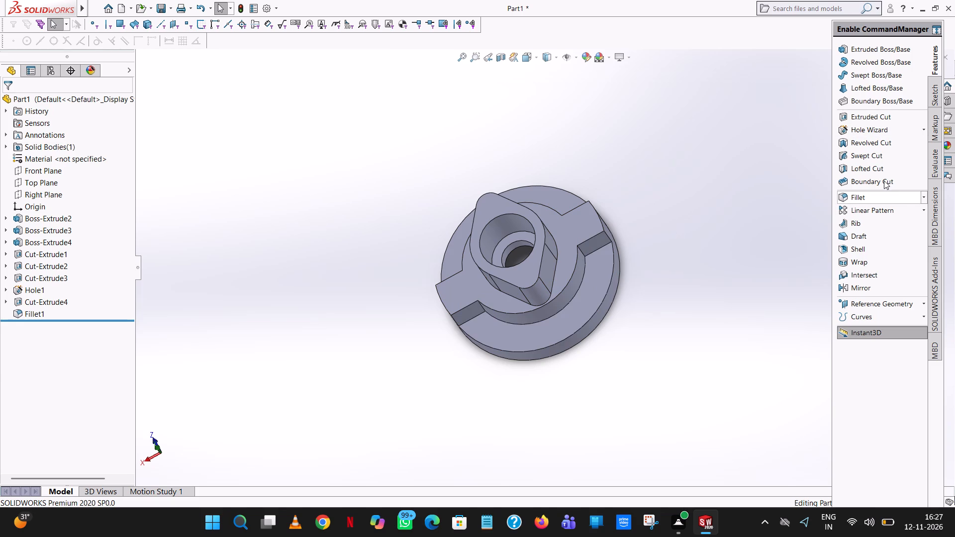
Start a Hole Wizard hole as an ISO Tapered Pipe Tap, with a Blind tap drill and its depth measured to the shoulder.
{"action": "left_click", "coordinate": [881, 129]}
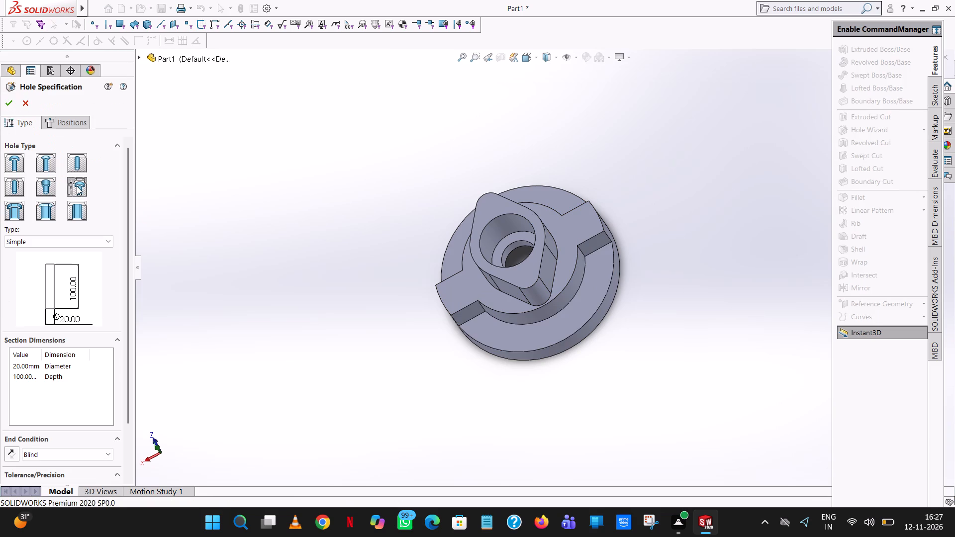
{"action": "left_click", "coordinate": [14, 160]}
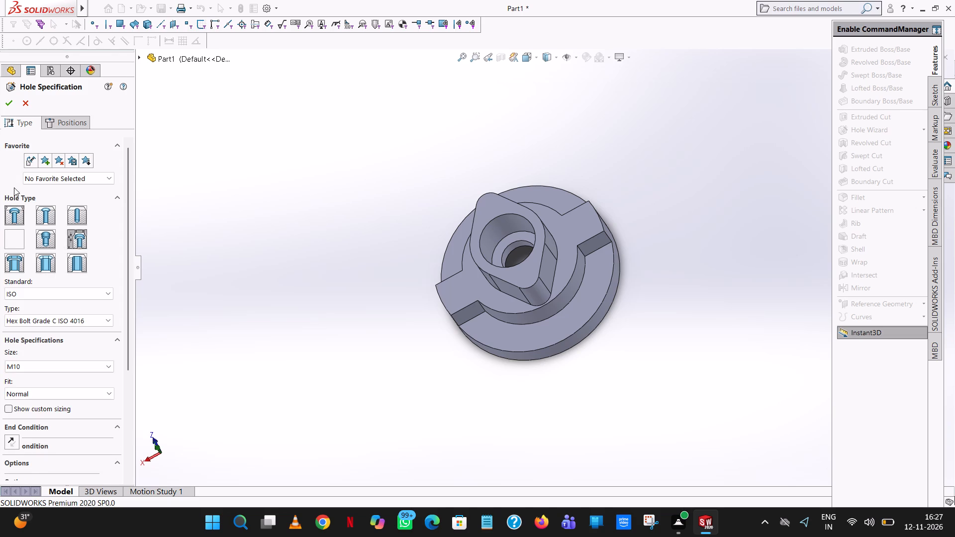
{"action": "left_click", "coordinate": [46, 241]}
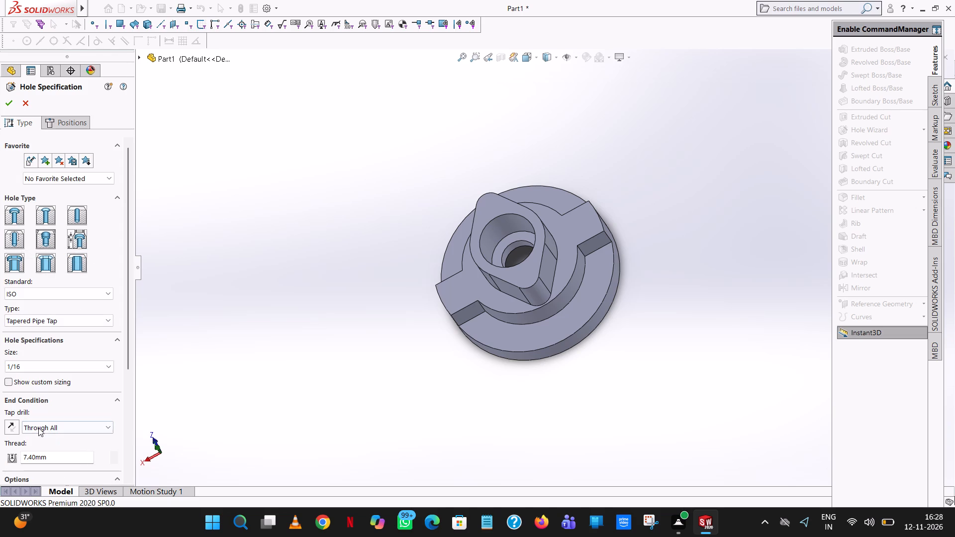
{"action": "scroll", "coordinate": [38, 428], "scroll_direction": "down", "scroll_amount": 3}
{"action": "left_click", "coordinate": [79, 429]}
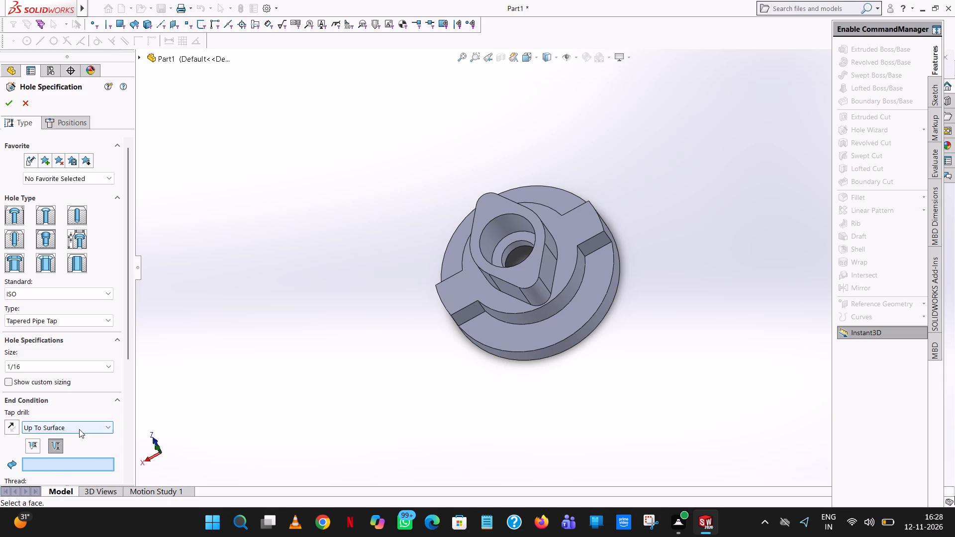
{"action": "left_click", "coordinate": [44, 436]}
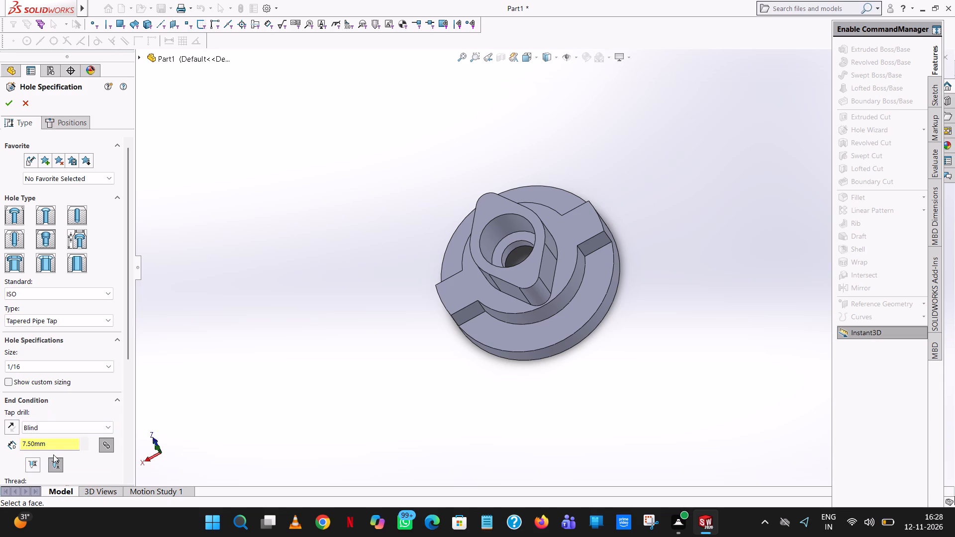
{"action": "scroll", "coordinate": [64, 465], "scroll_direction": "down", "scroll_amount": 1}
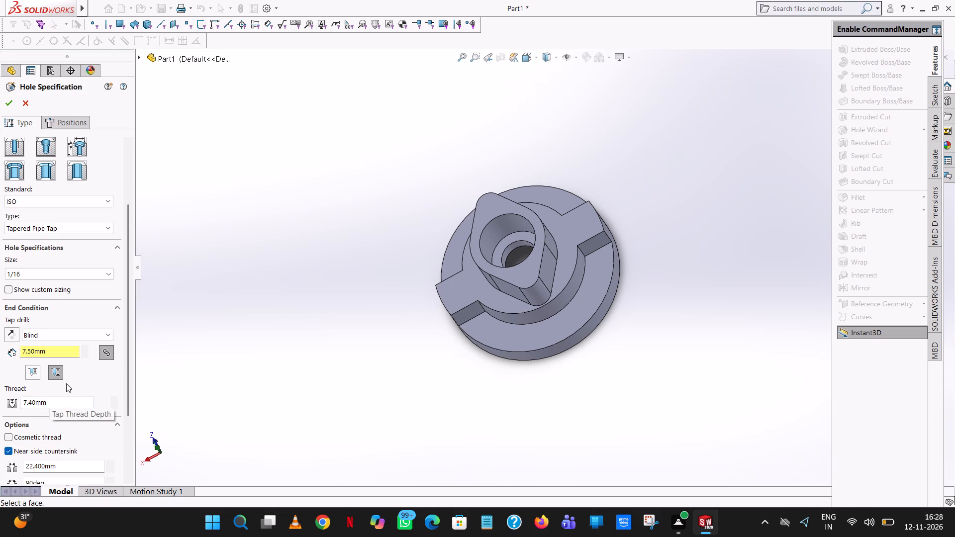
{"action": "left_click", "coordinate": [37, 371]}
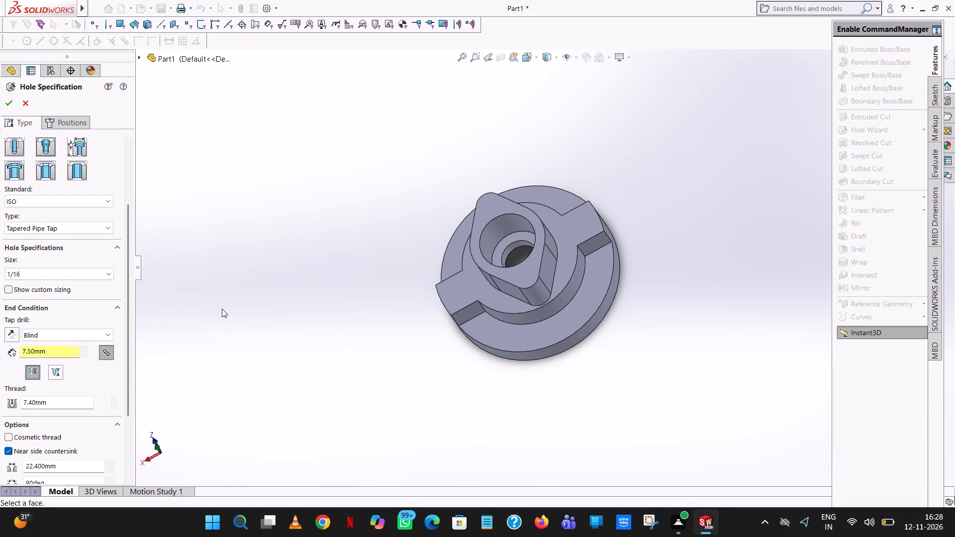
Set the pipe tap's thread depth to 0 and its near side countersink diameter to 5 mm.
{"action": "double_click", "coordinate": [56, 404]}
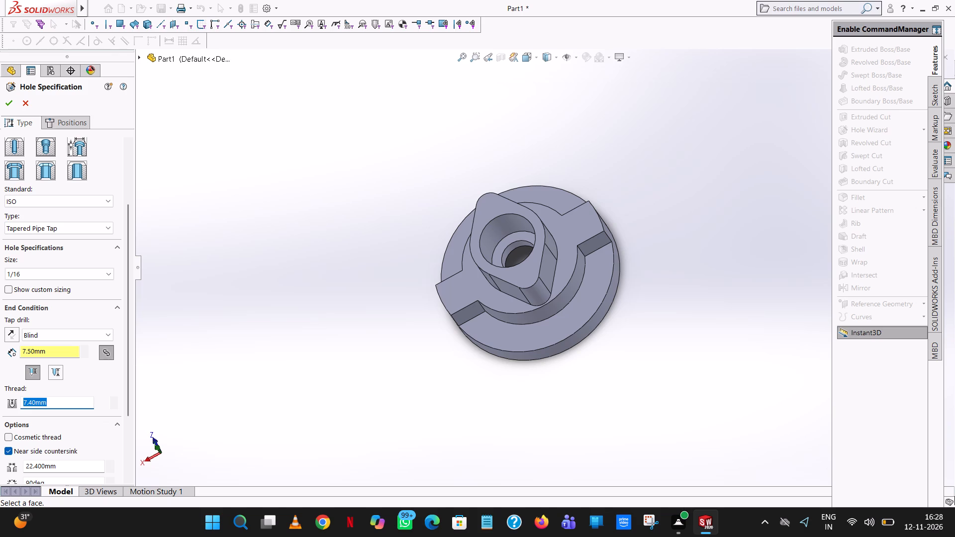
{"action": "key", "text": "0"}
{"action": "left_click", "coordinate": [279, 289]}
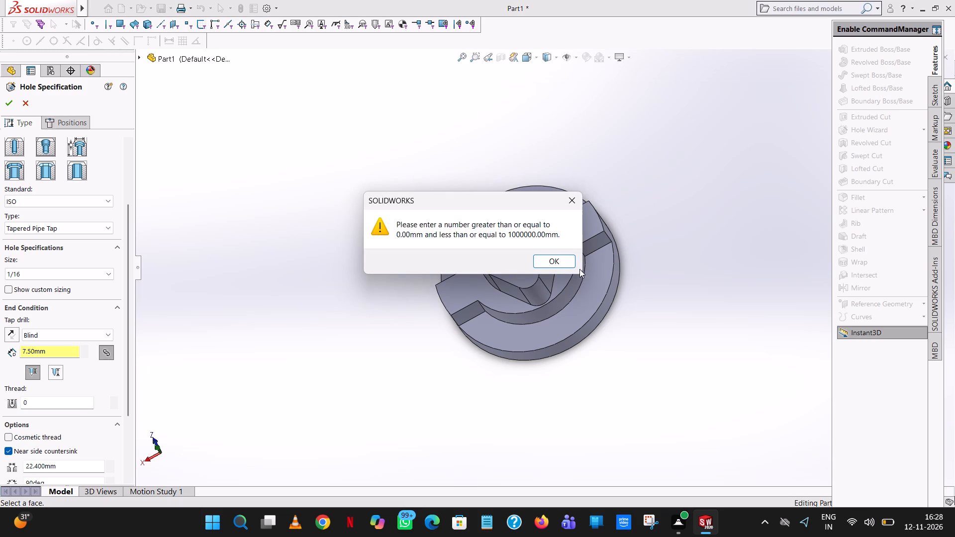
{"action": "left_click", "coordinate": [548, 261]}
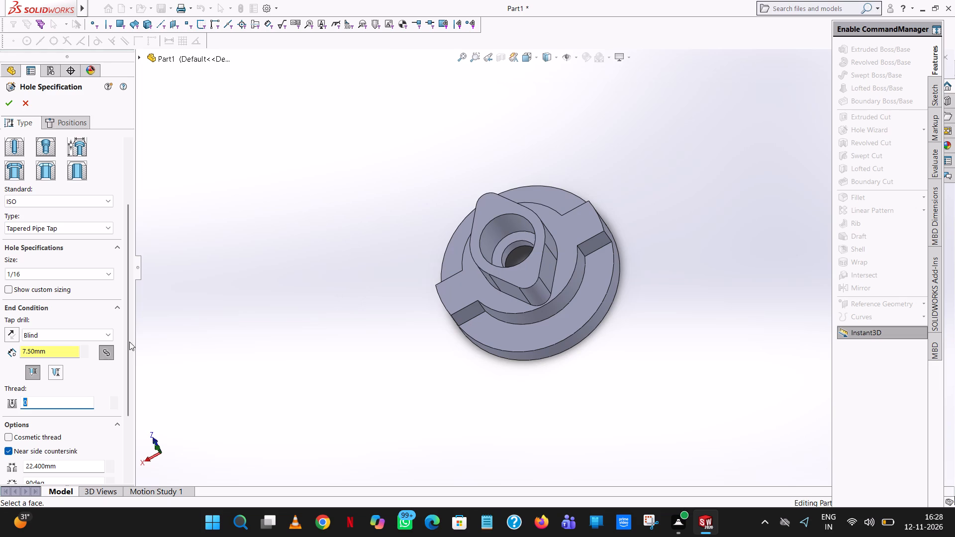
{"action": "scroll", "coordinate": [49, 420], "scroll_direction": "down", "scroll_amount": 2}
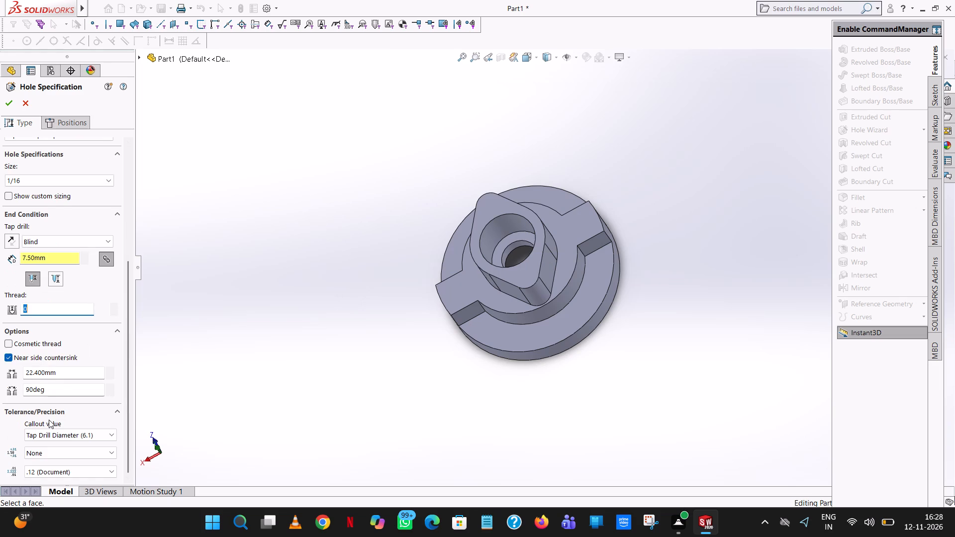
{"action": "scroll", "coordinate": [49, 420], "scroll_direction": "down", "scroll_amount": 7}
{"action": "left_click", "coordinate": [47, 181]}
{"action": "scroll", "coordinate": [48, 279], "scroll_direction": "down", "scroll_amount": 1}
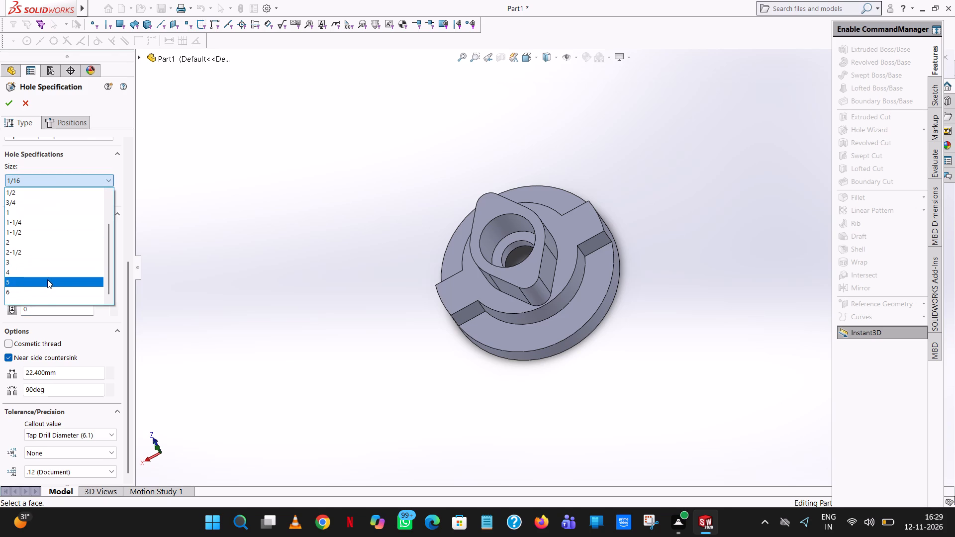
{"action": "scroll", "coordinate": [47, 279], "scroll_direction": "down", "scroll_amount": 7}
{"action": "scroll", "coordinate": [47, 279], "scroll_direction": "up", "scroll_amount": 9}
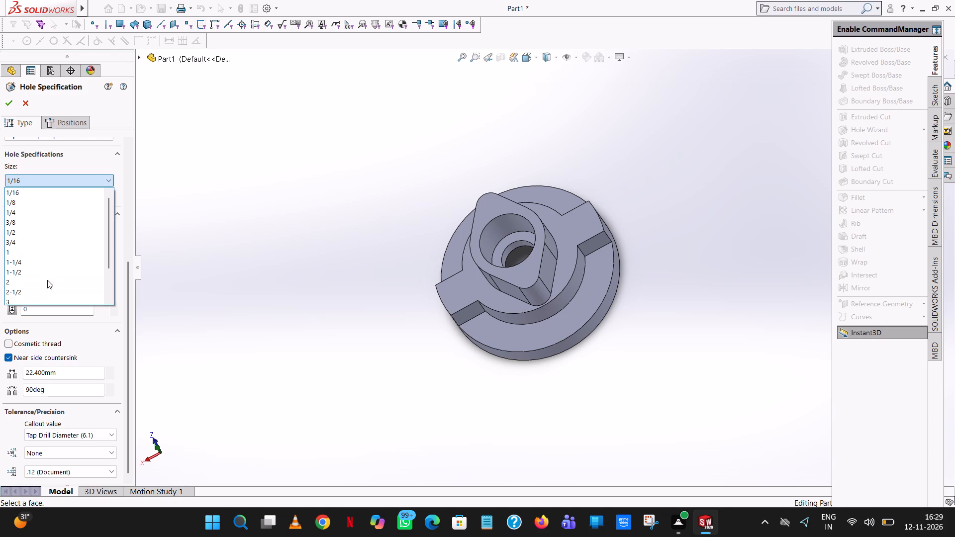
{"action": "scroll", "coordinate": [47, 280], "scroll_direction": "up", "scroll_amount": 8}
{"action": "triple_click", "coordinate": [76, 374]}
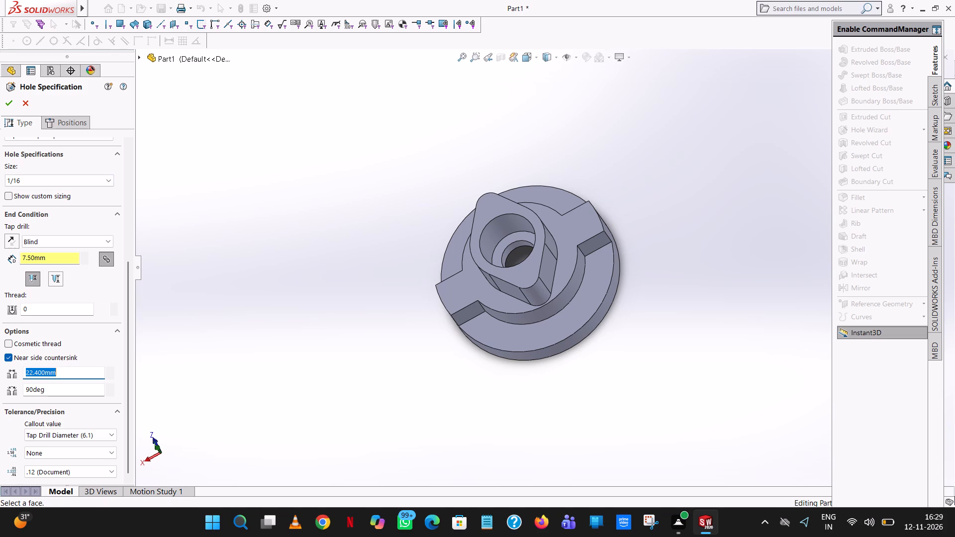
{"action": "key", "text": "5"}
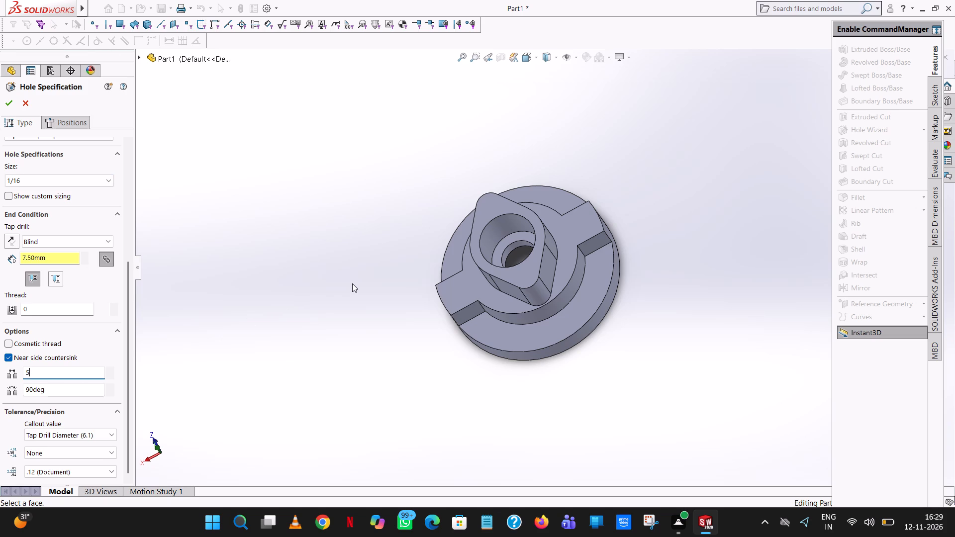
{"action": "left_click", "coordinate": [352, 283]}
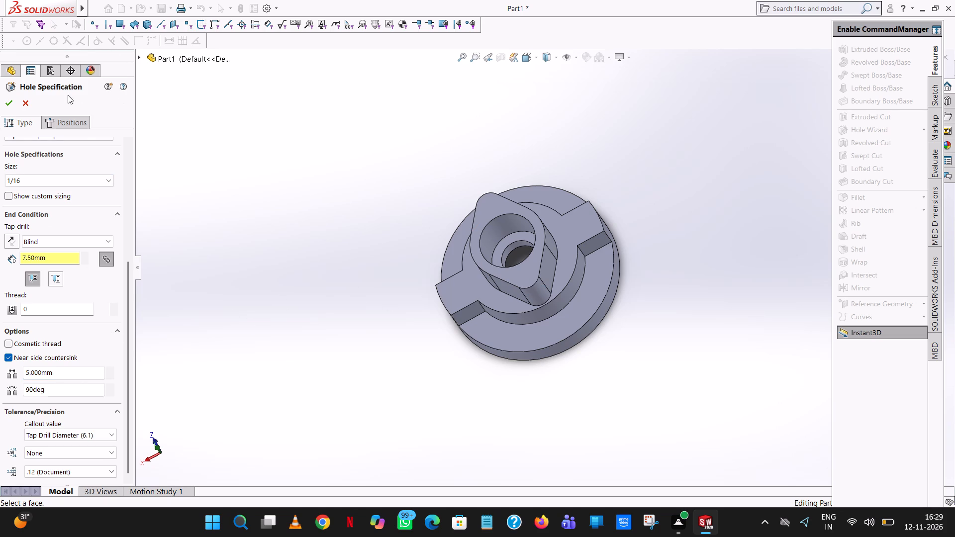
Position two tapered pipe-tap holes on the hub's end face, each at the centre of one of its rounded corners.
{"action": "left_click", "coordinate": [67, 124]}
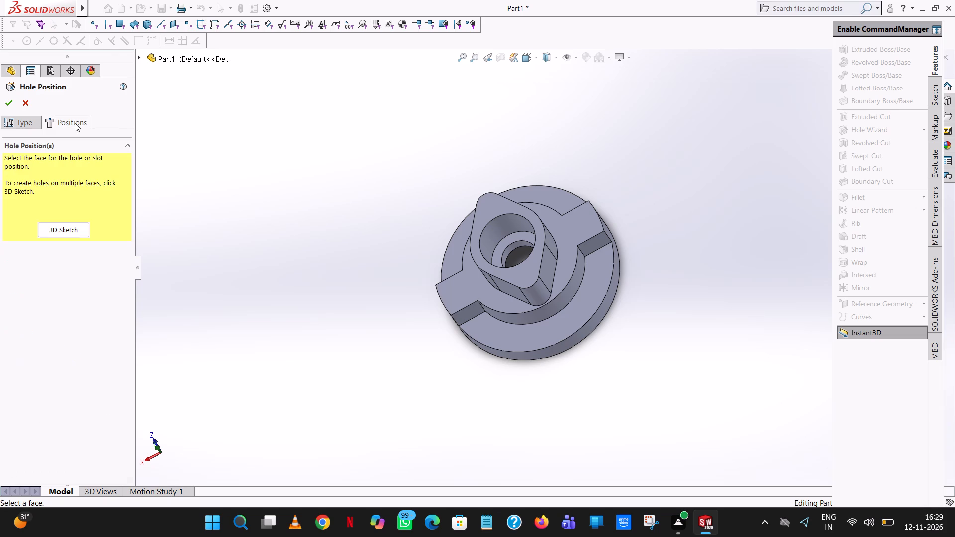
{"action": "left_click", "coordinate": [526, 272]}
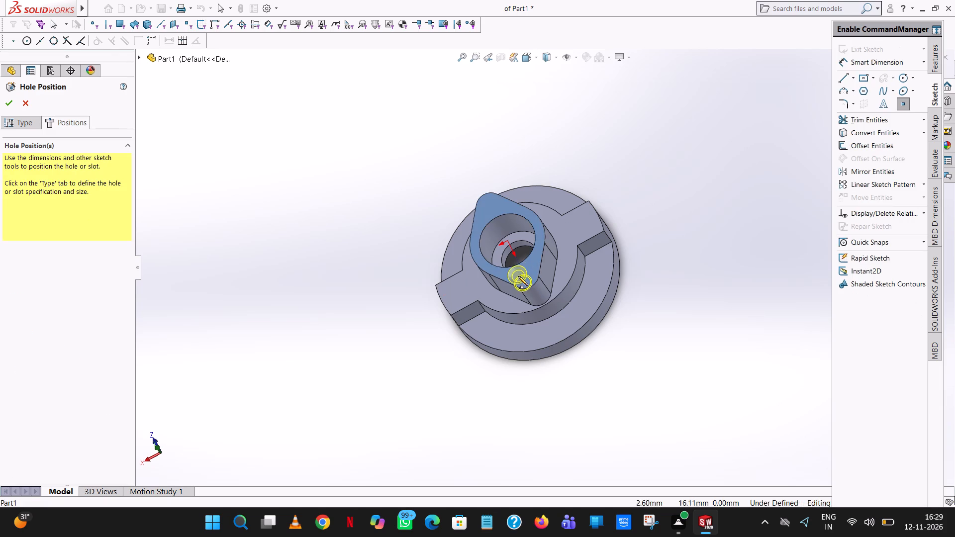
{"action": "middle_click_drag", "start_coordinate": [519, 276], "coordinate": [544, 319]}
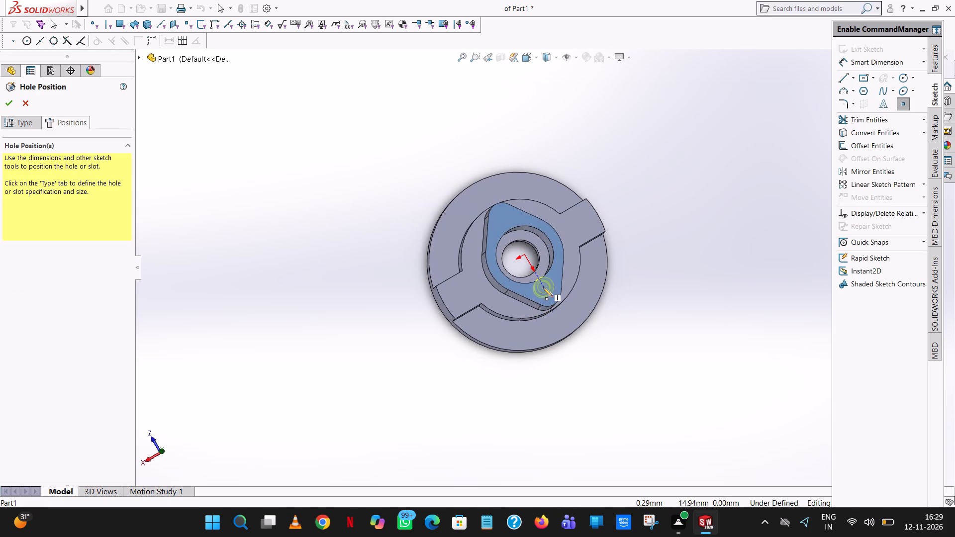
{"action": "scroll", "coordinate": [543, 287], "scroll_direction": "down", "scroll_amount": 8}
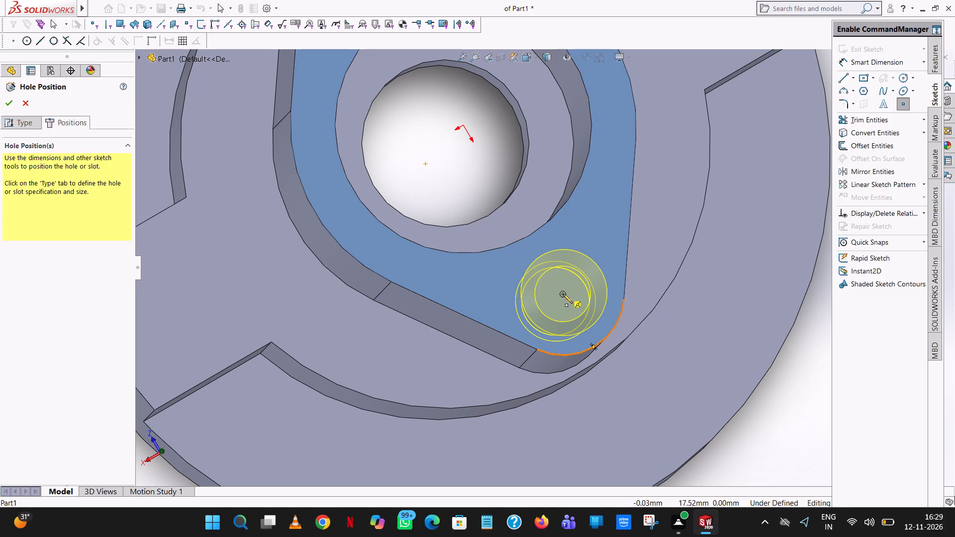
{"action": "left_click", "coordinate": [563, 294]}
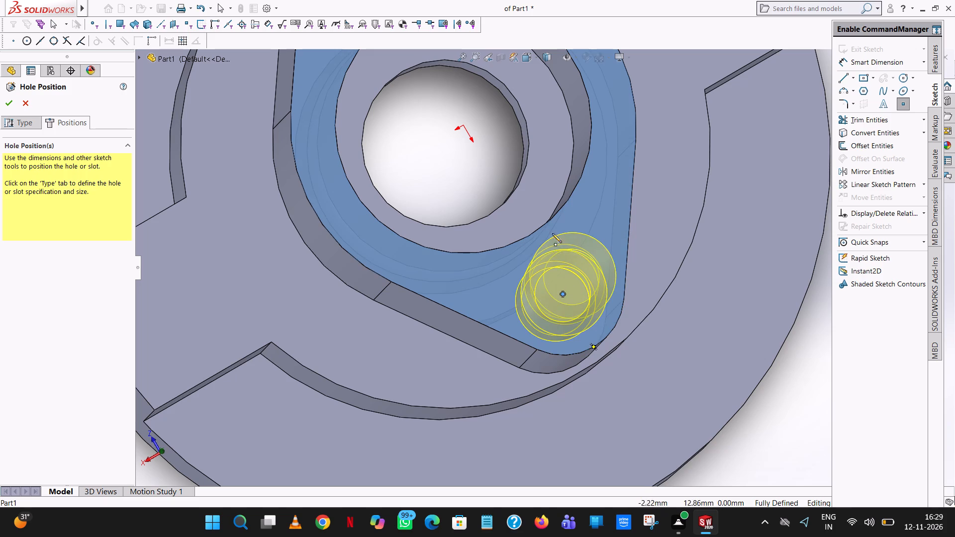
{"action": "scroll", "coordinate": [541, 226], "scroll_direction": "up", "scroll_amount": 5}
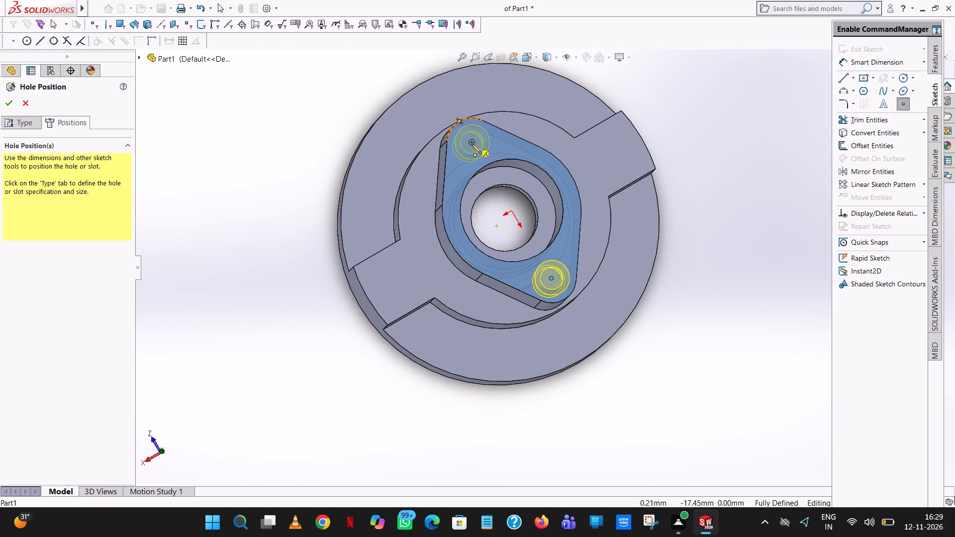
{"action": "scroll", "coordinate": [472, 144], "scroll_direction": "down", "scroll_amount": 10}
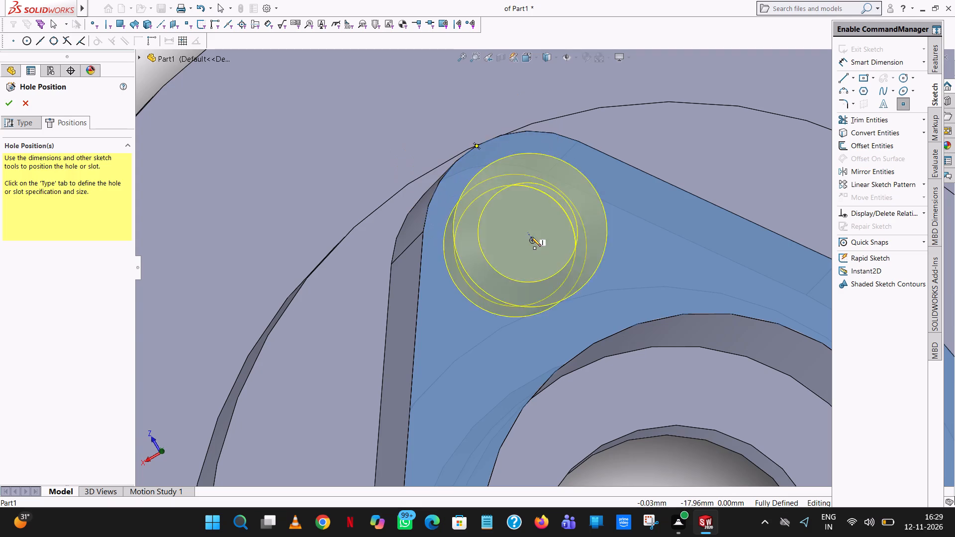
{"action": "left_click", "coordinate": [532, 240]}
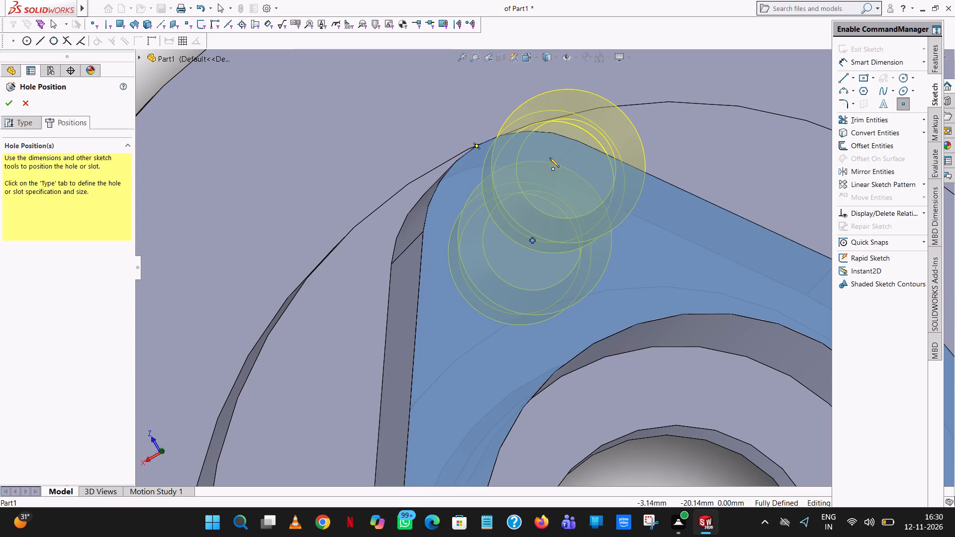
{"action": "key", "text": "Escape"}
Examine the preview of the two holes in the hub's corners from above and from the side.
{"action": "scroll", "coordinate": [557, 196], "scroll_direction": "up", "scroll_amount": 7}
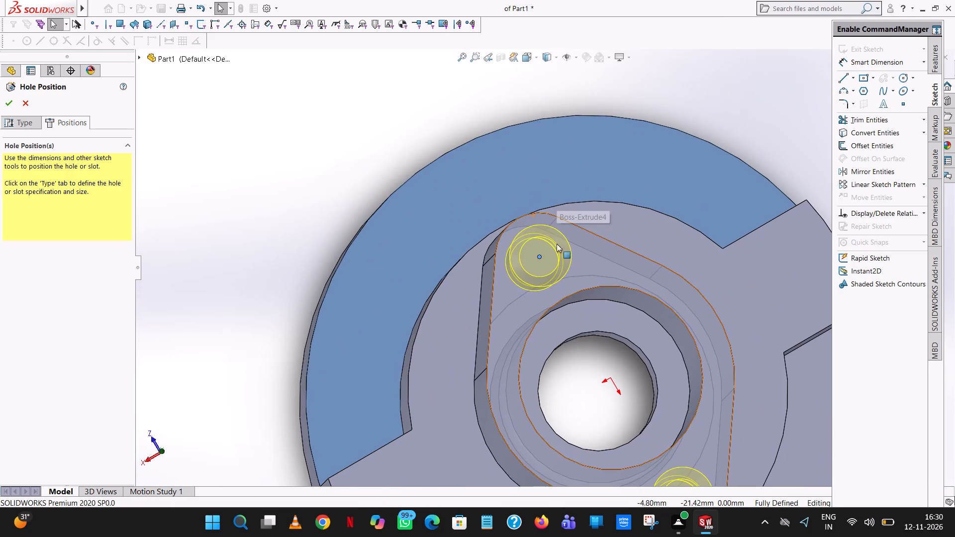
{"action": "middle_click_drag", "start_coordinate": [557, 311], "coordinate": [612, 242]}
{"action": "scroll", "coordinate": [561, 293], "scroll_direction": "up", "scroll_amount": 1}
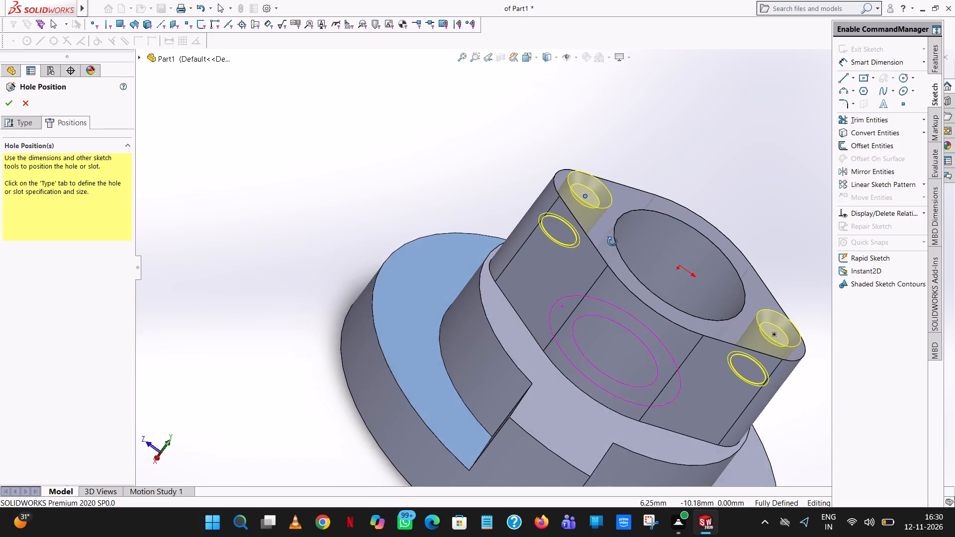
{"action": "middle_click_drag", "start_coordinate": [612, 242], "coordinate": [607, 203]}
{"action": "scroll", "coordinate": [765, 308], "scroll_direction": "down", "scroll_amount": 6}
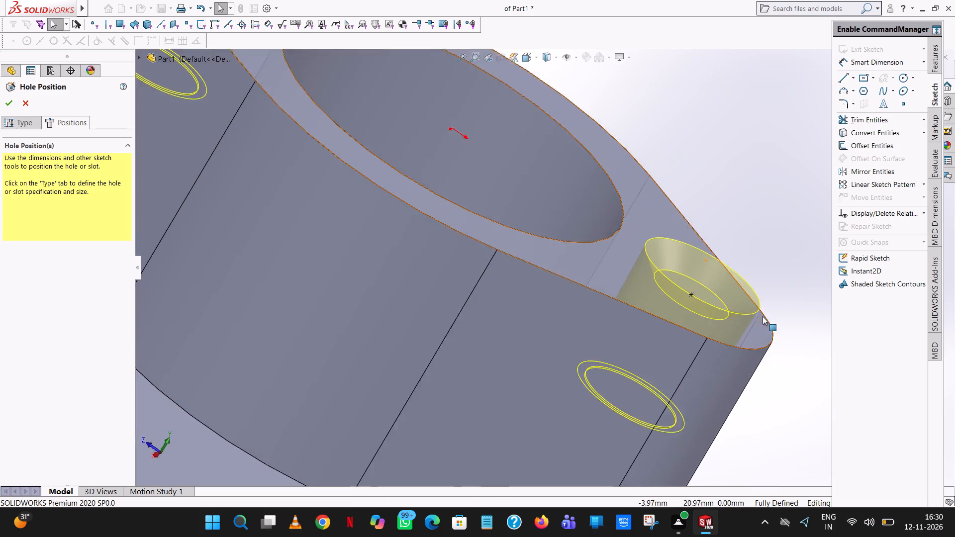
{"action": "middle_click_drag", "start_coordinate": [758, 312], "coordinate": [718, 250]}
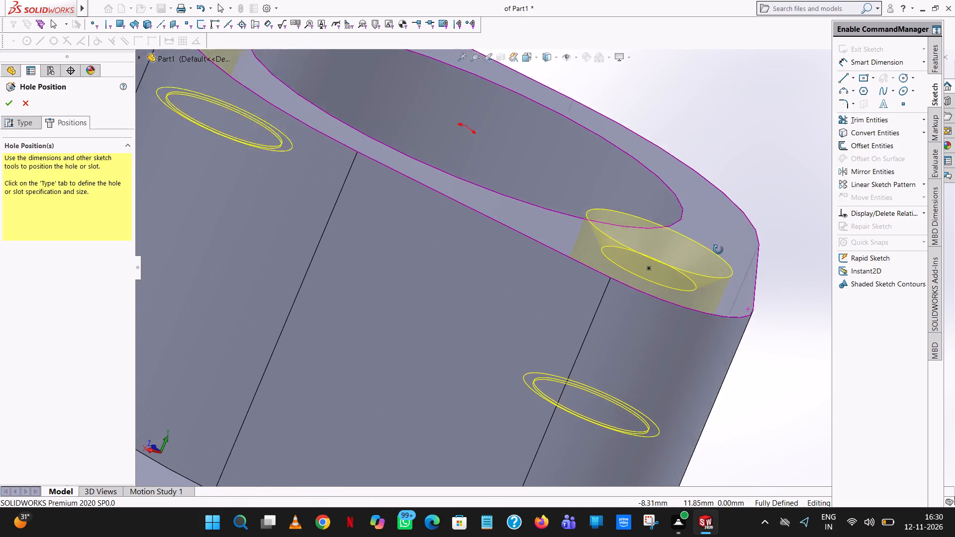
{"action": "middle_click_drag", "start_coordinate": [718, 250], "coordinate": [737, 286]}
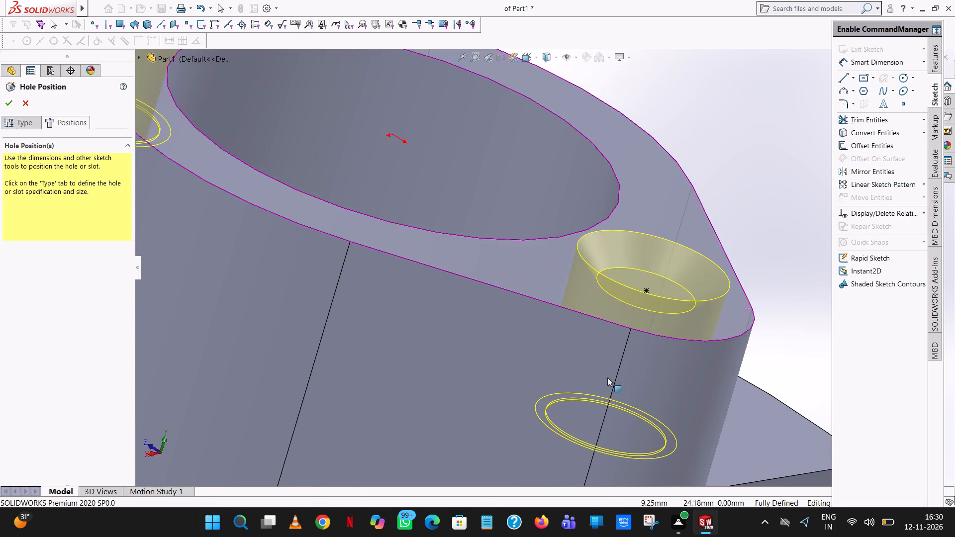
{"action": "scroll", "coordinate": [649, 347], "scroll_direction": "up", "scroll_amount": 5}
{"action": "middle_click_drag", "start_coordinate": [651, 346], "coordinate": [696, 336]}
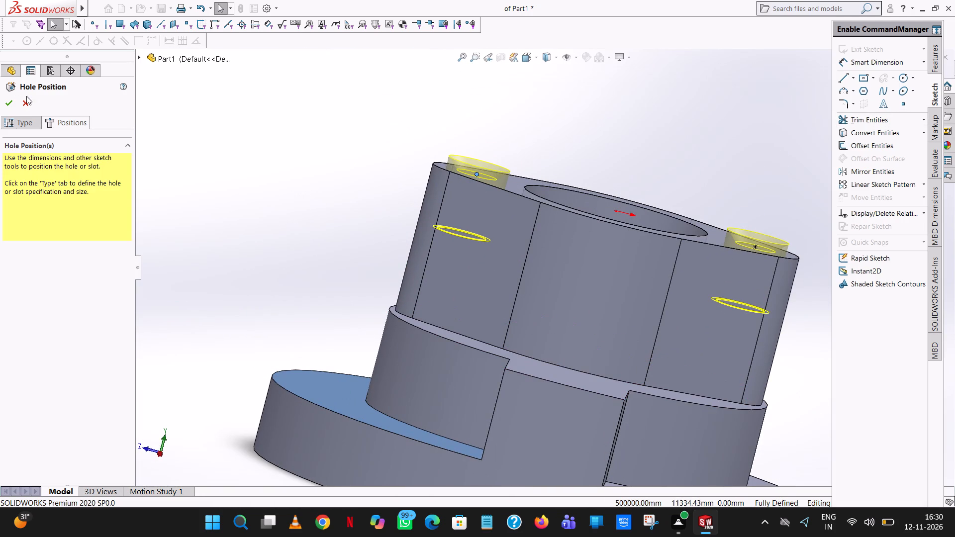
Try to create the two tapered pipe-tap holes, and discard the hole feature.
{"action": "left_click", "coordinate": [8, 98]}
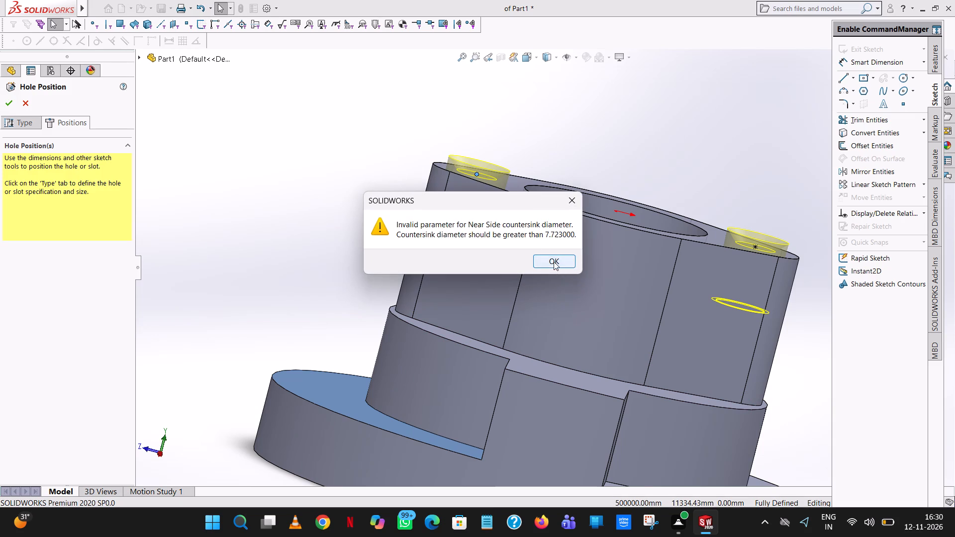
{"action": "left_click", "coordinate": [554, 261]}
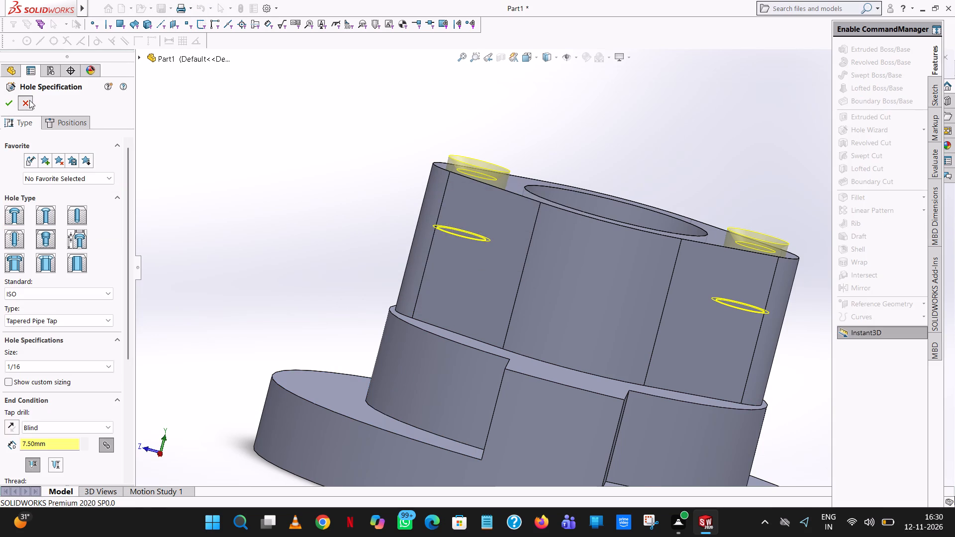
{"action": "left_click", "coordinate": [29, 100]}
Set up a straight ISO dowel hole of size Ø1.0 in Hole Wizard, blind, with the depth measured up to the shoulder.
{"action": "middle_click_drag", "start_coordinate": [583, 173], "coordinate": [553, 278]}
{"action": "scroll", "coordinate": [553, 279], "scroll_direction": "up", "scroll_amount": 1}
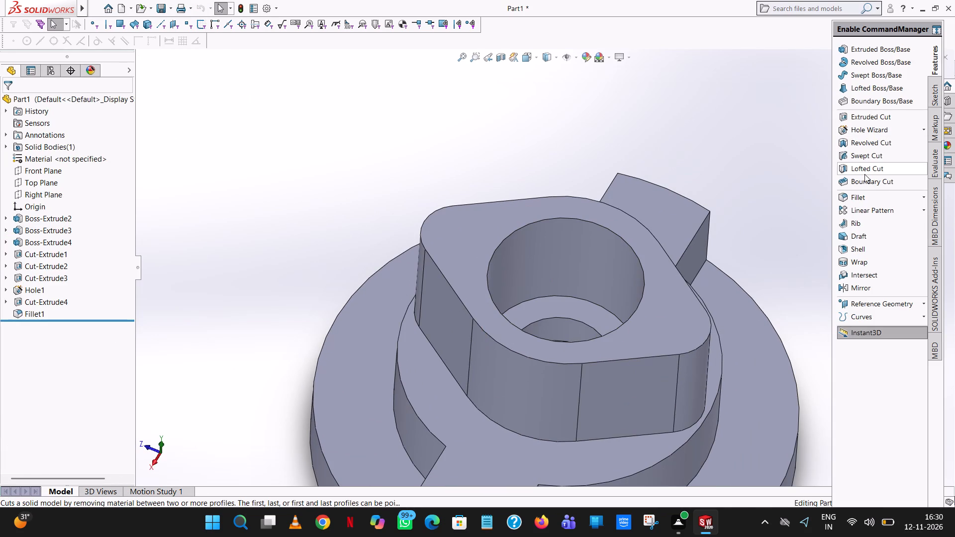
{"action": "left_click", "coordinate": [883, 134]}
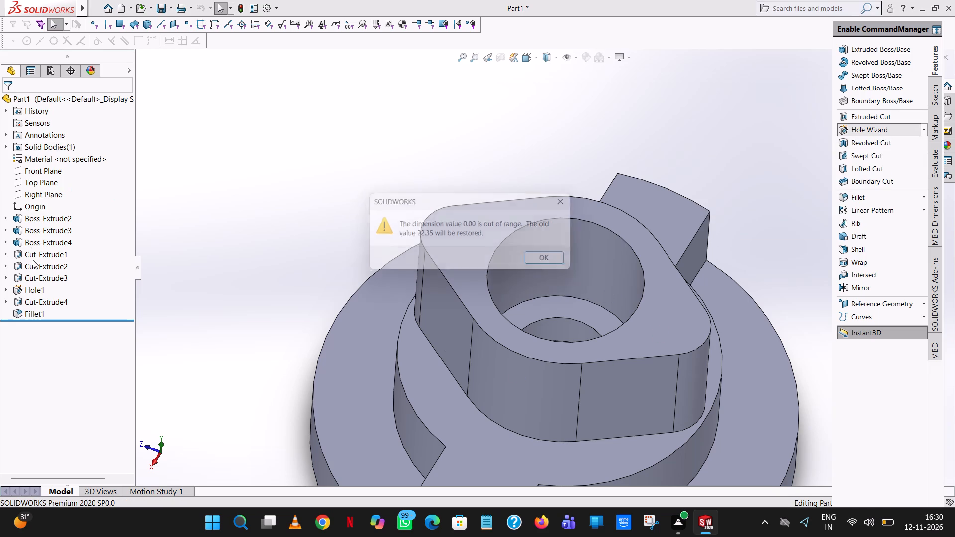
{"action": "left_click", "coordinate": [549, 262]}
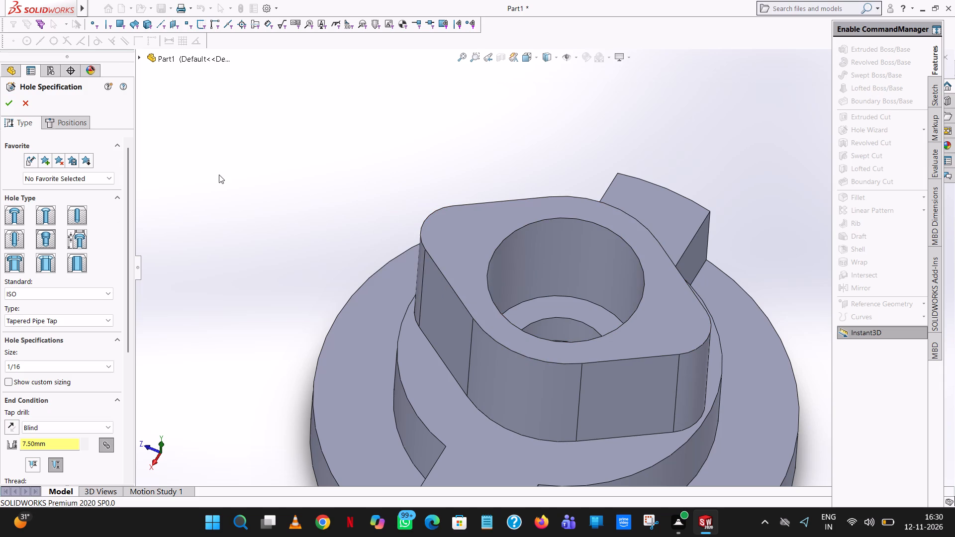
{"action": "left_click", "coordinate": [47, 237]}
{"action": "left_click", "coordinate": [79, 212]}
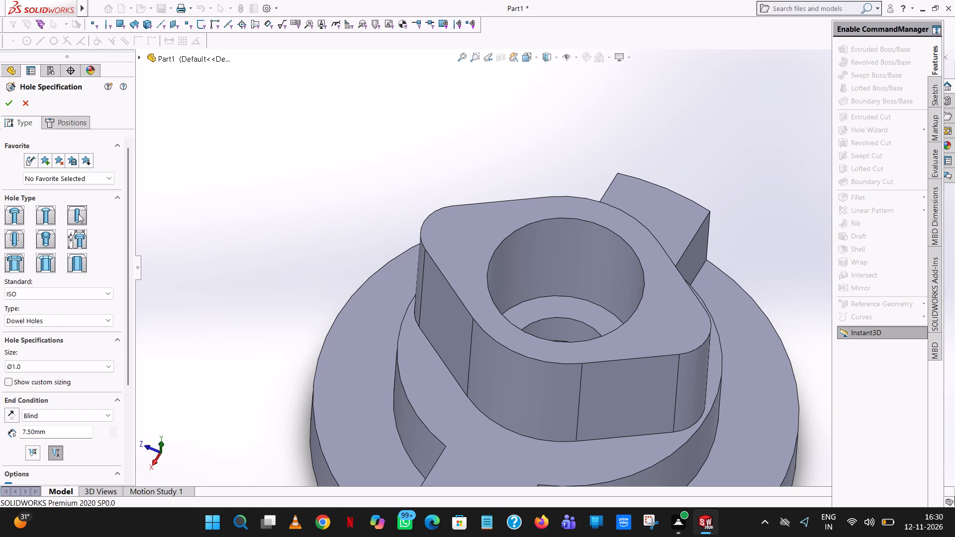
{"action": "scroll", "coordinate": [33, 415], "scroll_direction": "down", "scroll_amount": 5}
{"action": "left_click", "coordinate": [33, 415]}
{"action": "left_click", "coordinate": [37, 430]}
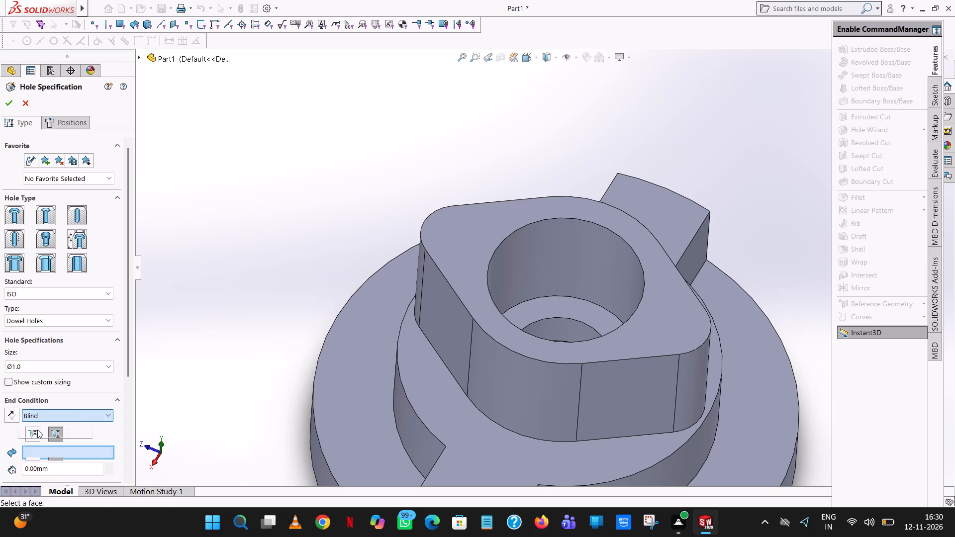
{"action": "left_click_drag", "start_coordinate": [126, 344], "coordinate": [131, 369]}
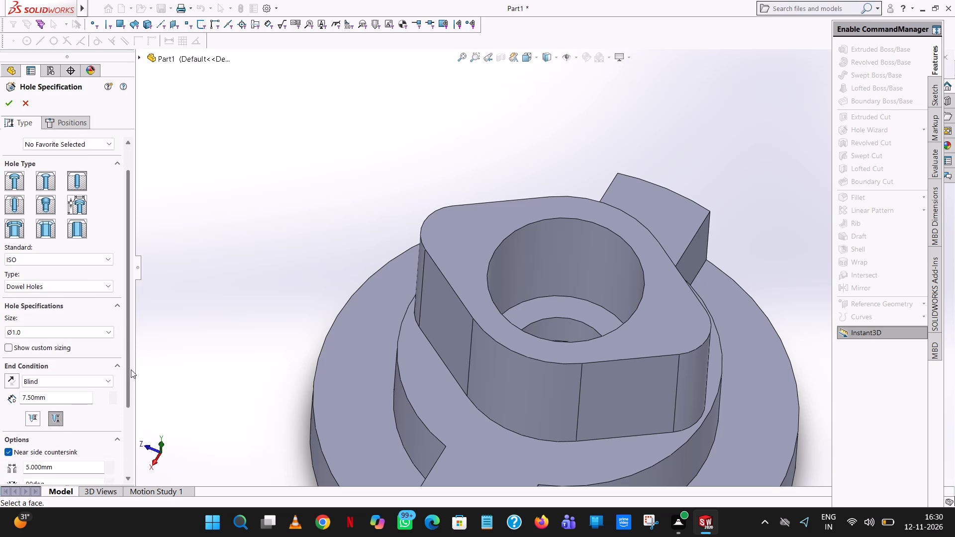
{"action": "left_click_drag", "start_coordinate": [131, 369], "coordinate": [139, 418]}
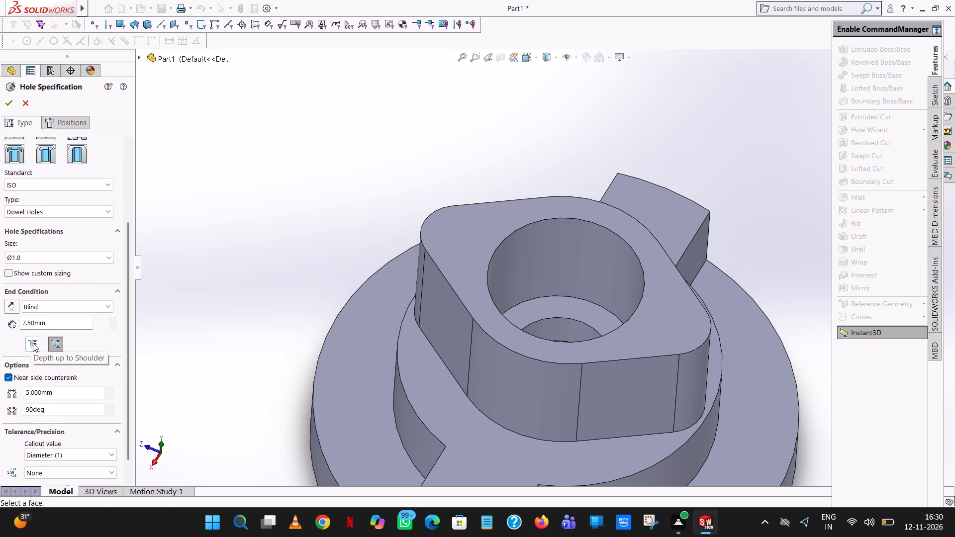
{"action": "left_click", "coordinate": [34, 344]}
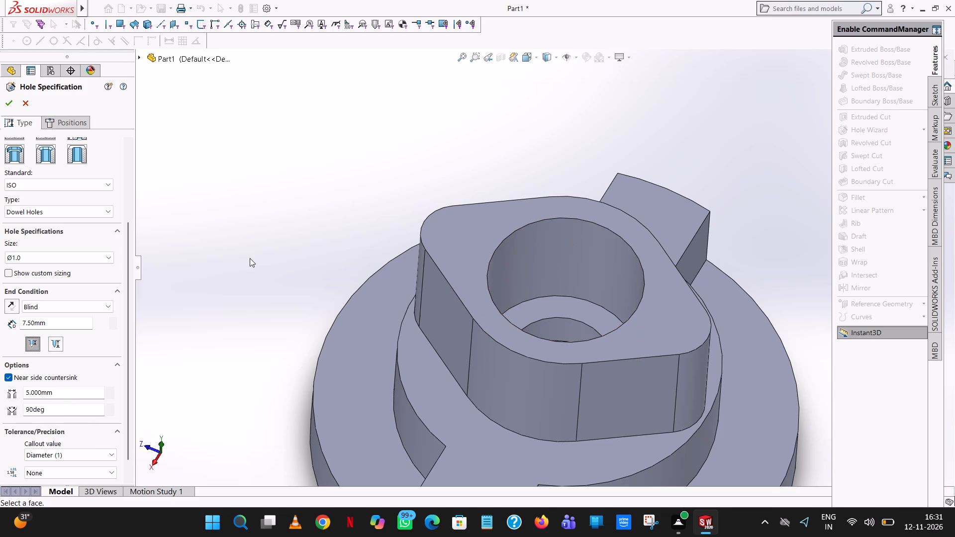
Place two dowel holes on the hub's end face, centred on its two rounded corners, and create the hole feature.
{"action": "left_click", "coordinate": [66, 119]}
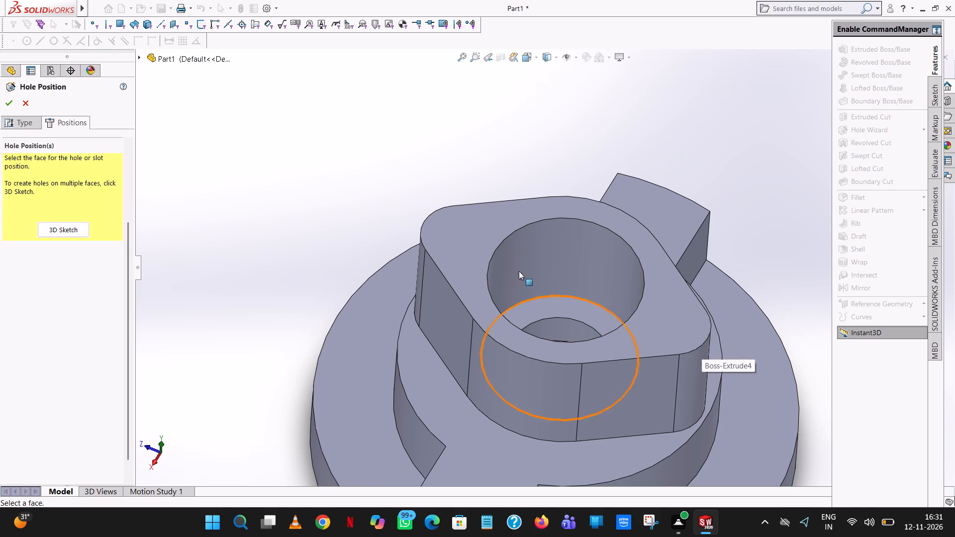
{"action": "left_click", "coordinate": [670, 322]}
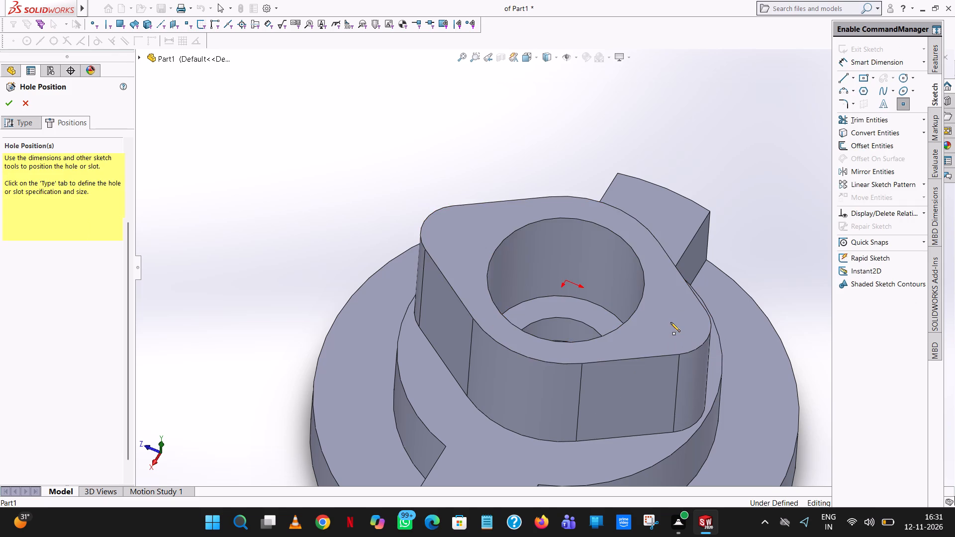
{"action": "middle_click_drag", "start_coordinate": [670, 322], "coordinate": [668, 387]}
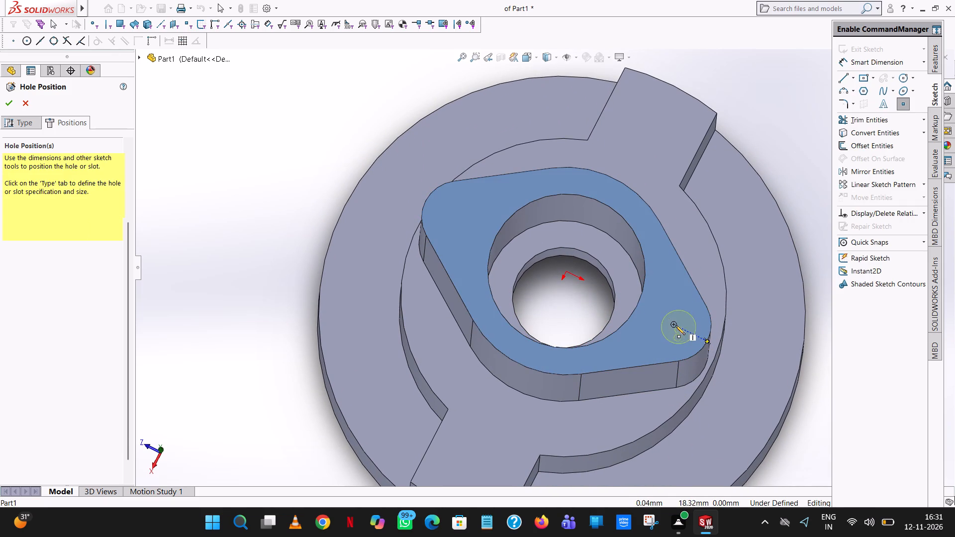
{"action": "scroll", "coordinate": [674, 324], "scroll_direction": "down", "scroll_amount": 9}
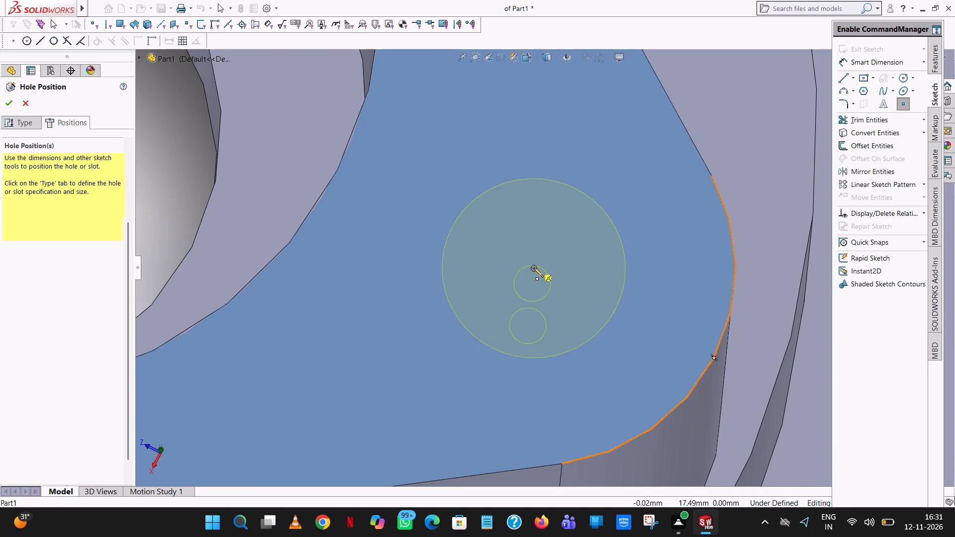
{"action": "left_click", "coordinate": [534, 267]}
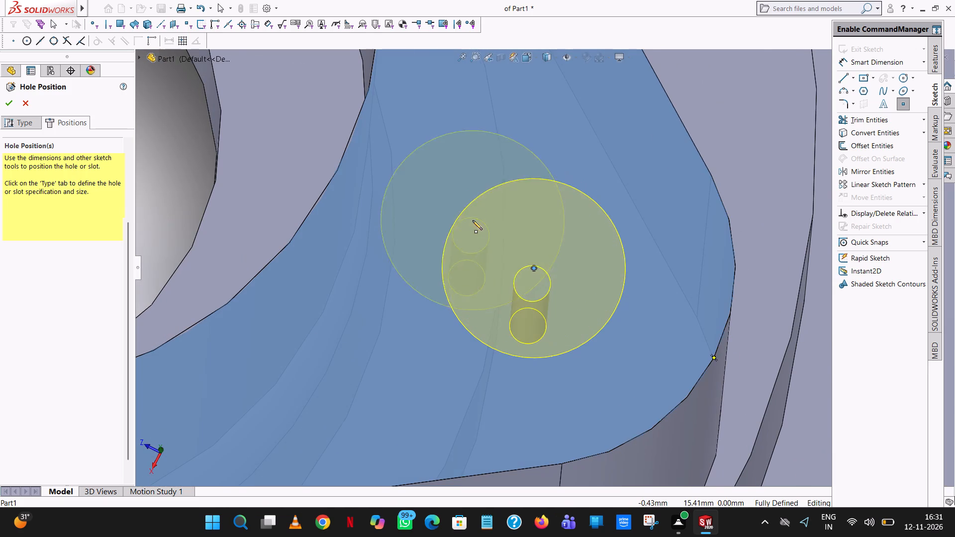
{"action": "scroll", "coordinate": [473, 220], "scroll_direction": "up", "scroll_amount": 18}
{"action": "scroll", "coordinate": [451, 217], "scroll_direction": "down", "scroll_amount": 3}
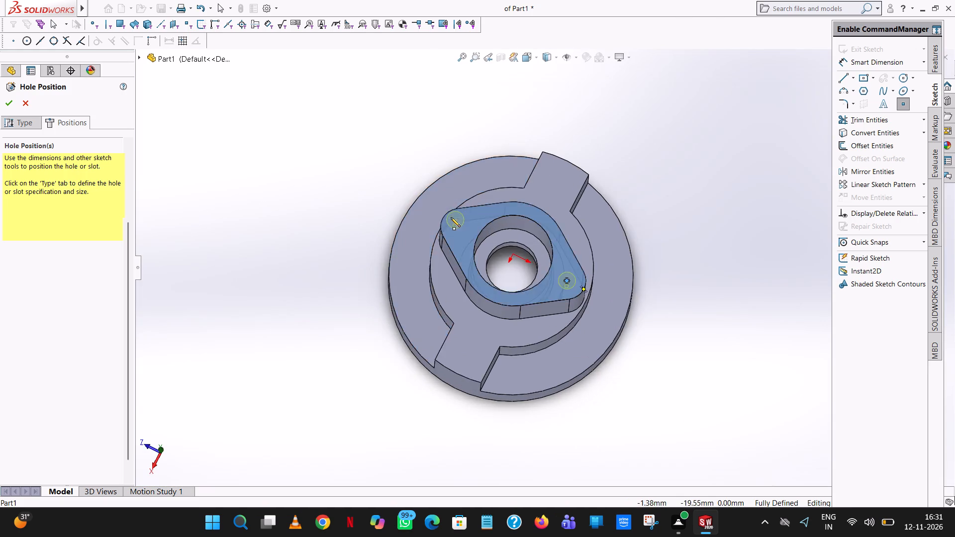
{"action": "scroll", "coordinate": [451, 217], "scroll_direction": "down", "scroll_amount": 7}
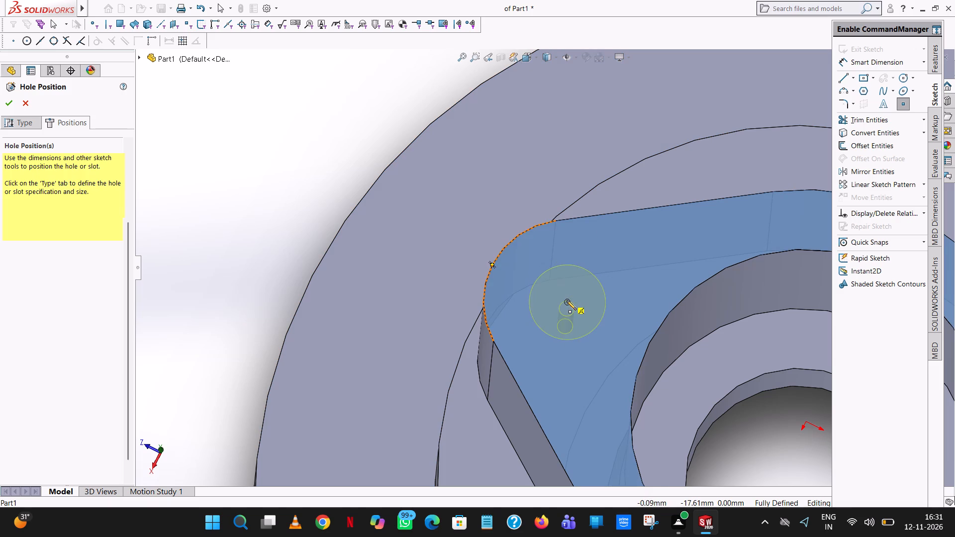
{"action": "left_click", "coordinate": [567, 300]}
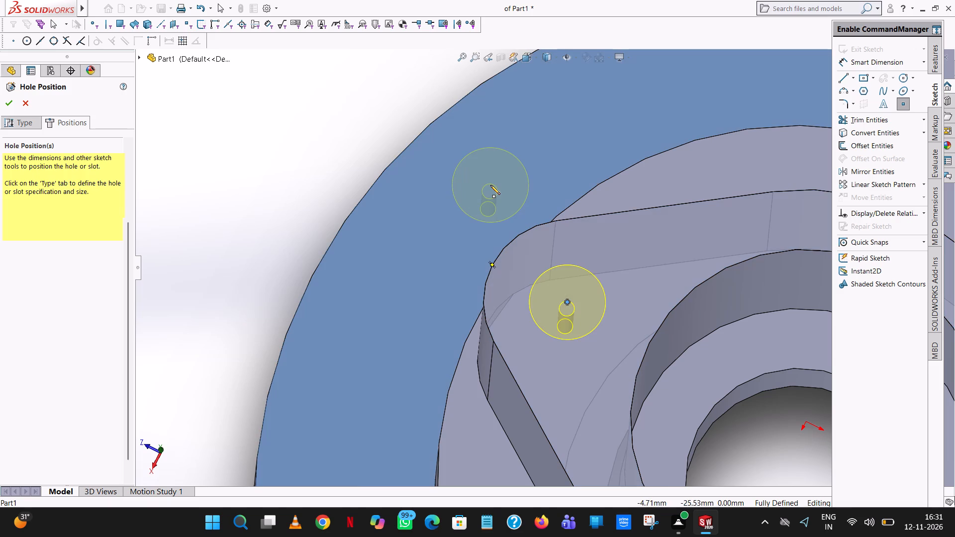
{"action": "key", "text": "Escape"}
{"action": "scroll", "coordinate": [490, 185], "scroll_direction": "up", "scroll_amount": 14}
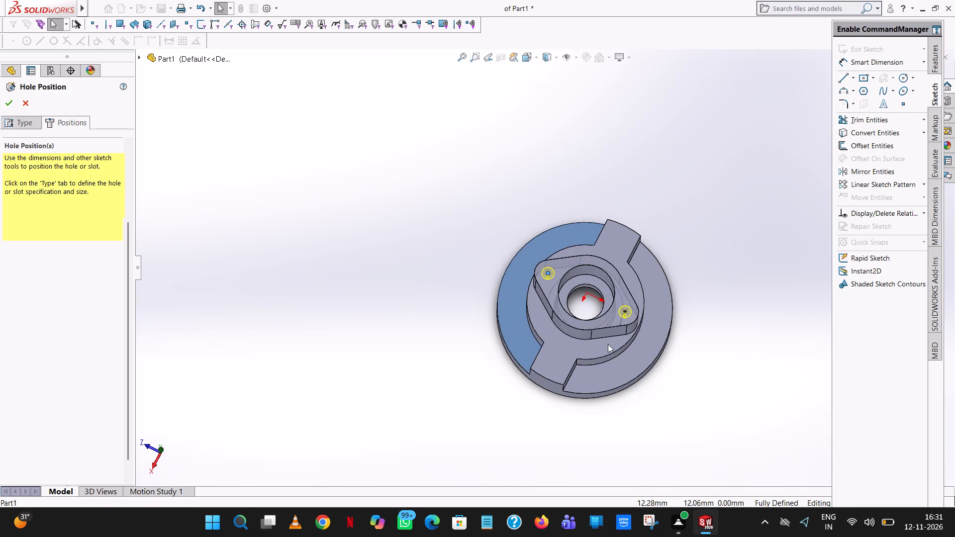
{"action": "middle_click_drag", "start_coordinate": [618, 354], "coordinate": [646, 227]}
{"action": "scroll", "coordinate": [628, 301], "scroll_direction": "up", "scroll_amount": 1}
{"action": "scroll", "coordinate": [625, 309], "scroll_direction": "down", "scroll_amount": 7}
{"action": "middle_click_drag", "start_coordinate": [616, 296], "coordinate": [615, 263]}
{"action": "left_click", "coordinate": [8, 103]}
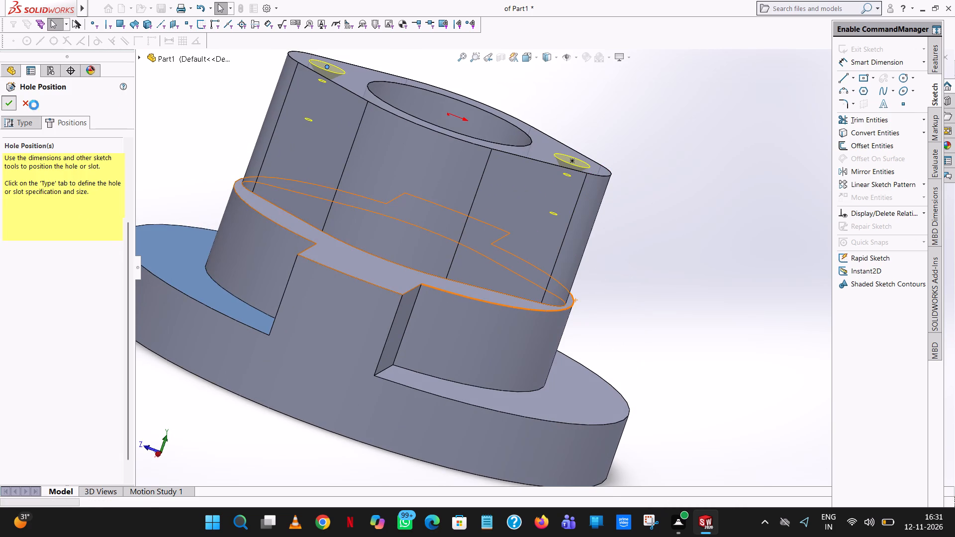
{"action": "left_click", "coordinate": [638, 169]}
Examine the two countersunk dowel holes in the hub's end face from several angles and close up.
{"action": "middle_click_drag", "start_coordinate": [610, 169], "coordinate": [609, 170]}
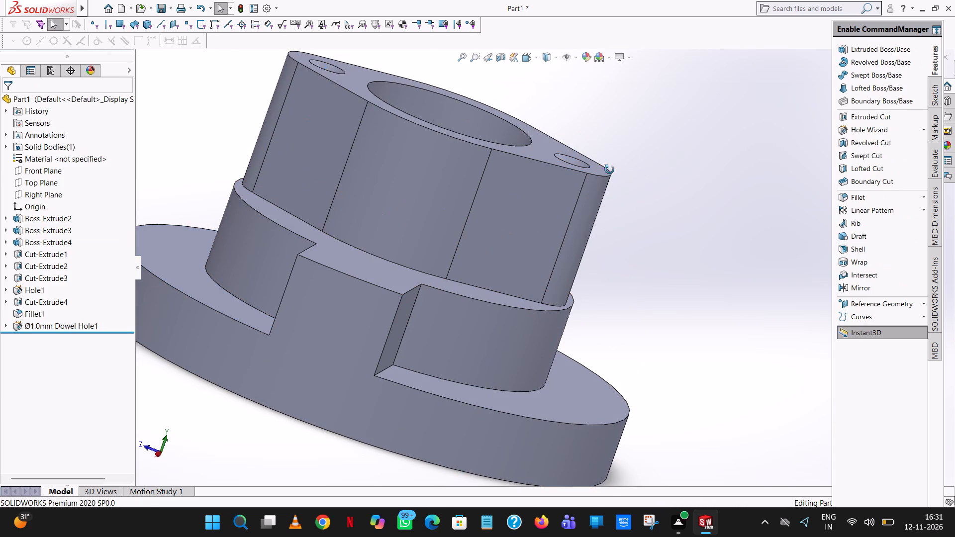
{"action": "middle_click_drag", "start_coordinate": [609, 170], "coordinate": [565, 265]}
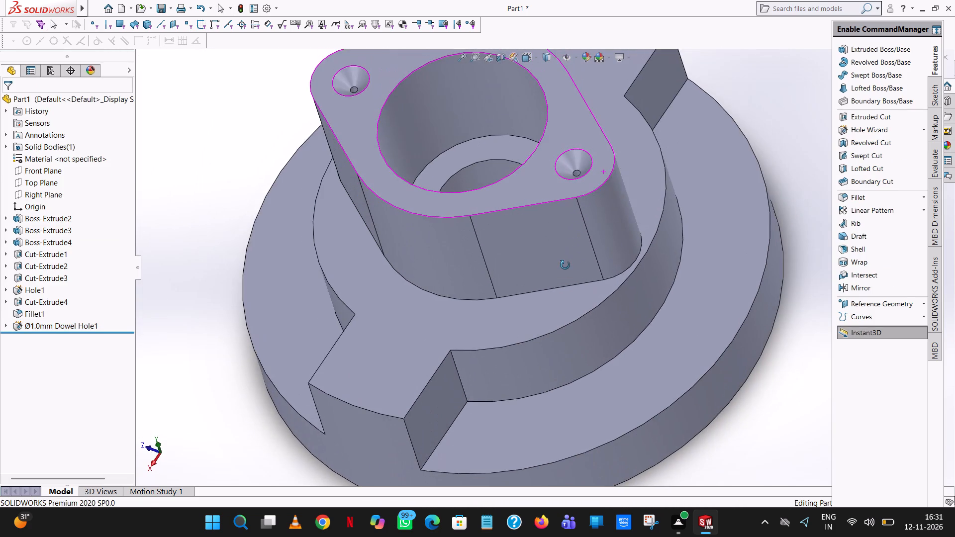
{"action": "middle_click_drag", "start_coordinate": [565, 265], "coordinate": [611, 157]}
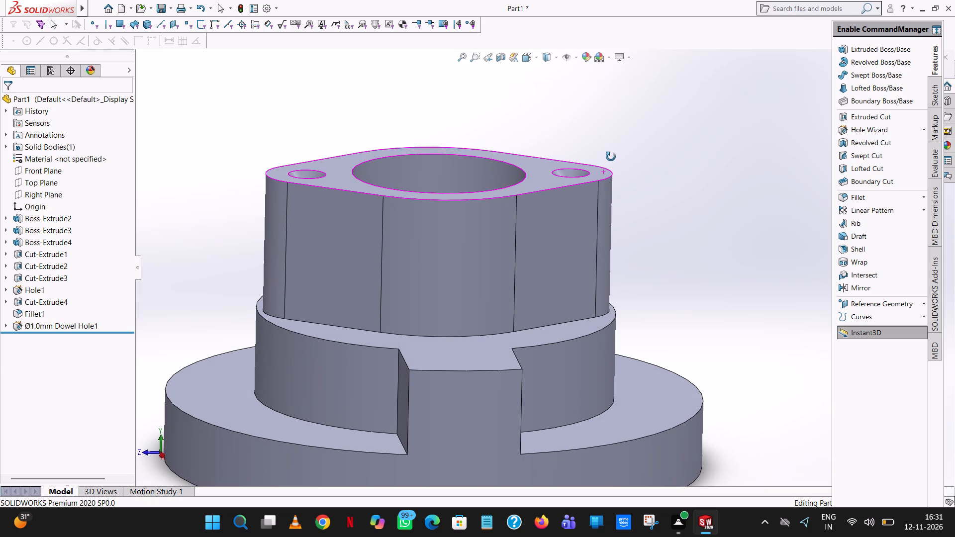
{"action": "middle_click_drag", "start_coordinate": [611, 157], "coordinate": [611, 157]}
{"action": "scroll", "coordinate": [611, 157], "scroll_direction": "up", "scroll_amount": 1}
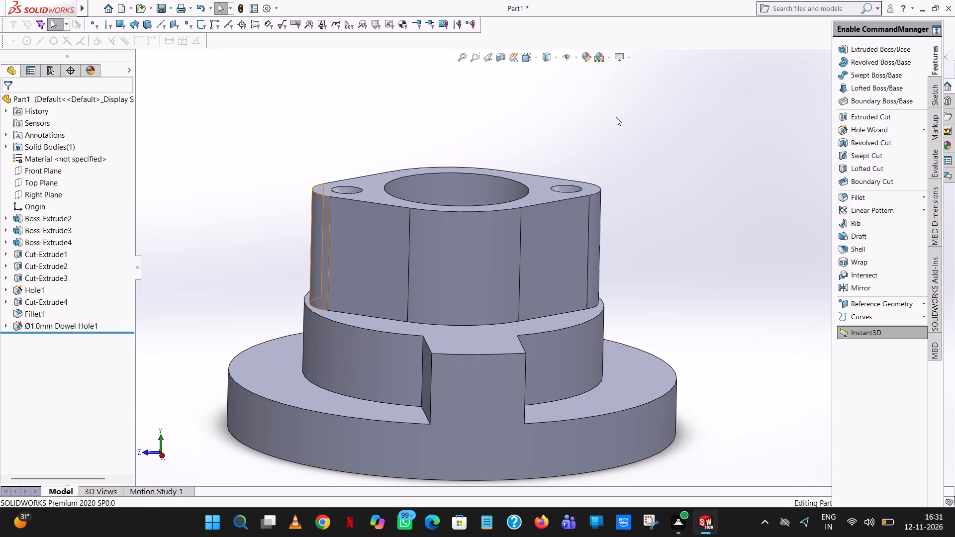
{"action": "middle_click_drag", "start_coordinate": [571, 153], "coordinate": [571, 288]}
{"action": "scroll", "coordinate": [570, 225], "scroll_direction": "down", "scroll_amount": 2}
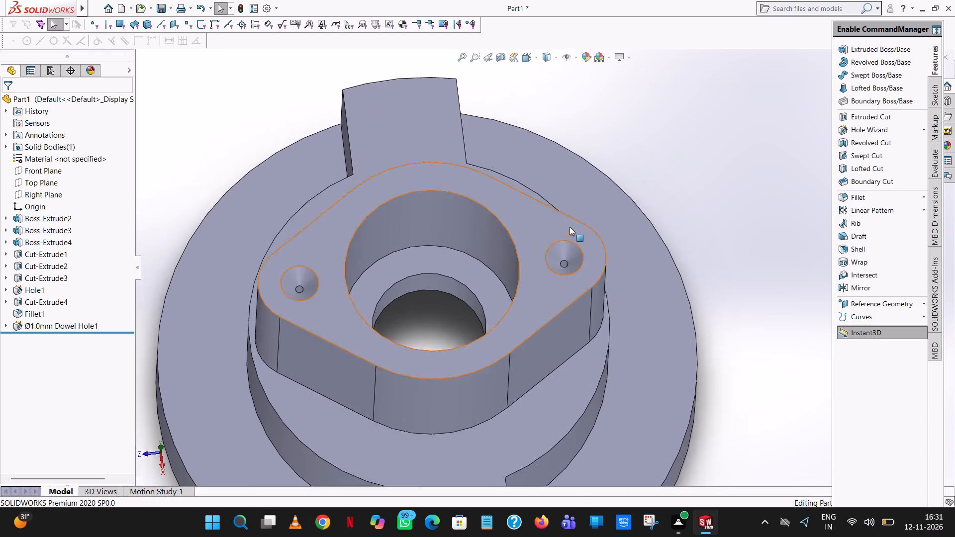
{"action": "scroll", "coordinate": [570, 227], "scroll_direction": "down", "scroll_amount": 7}
{"action": "middle_click_drag", "start_coordinate": [527, 383], "coordinate": [516, 271]}
{"action": "scroll", "coordinate": [527, 383], "scroll_direction": "down", "scroll_amount": 1}
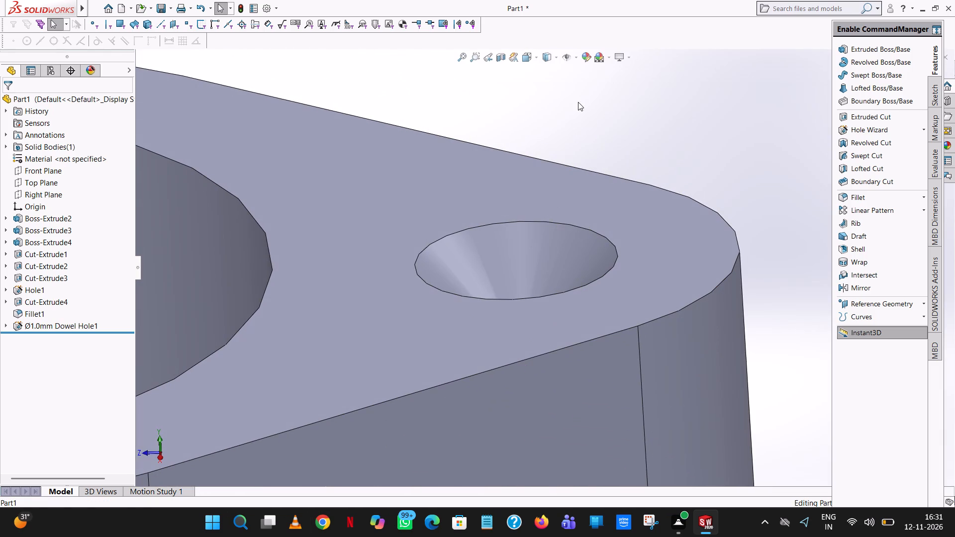
Switch the model display to wireframe and inspect the internal profile of one dowel hole from the side.
{"action": "left_click", "coordinate": [555, 58]}
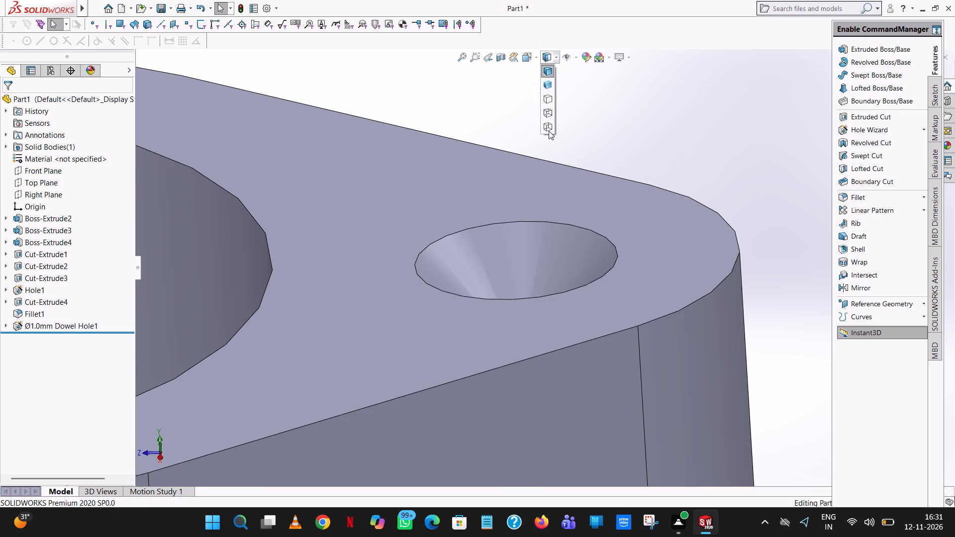
{"action": "left_click", "coordinate": [549, 131]}
{"action": "scroll", "coordinate": [529, 234], "scroll_direction": "up", "scroll_amount": 4}
{"action": "middle_click_drag", "start_coordinate": [529, 234], "coordinate": [536, 167]}
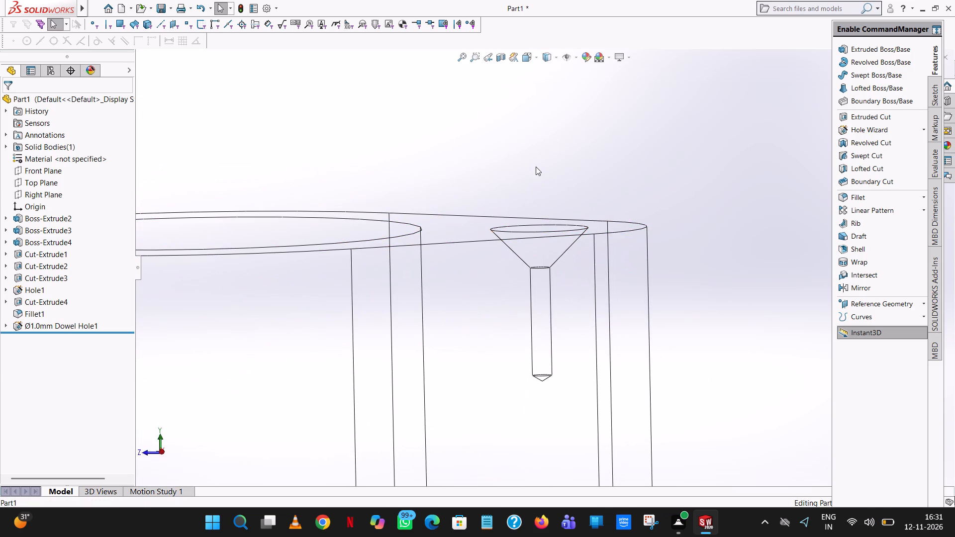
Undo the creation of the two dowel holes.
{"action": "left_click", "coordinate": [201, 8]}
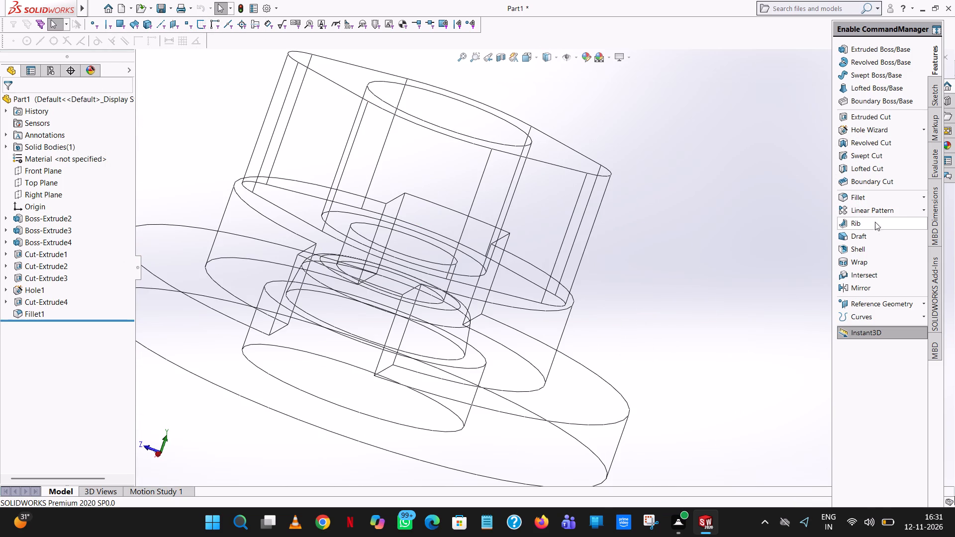
Specify a blind ISO dowel hole of size Ø5.0 in the Hole Wizard, with the near side countersink turned off.
{"action": "left_click", "coordinate": [865, 126]}
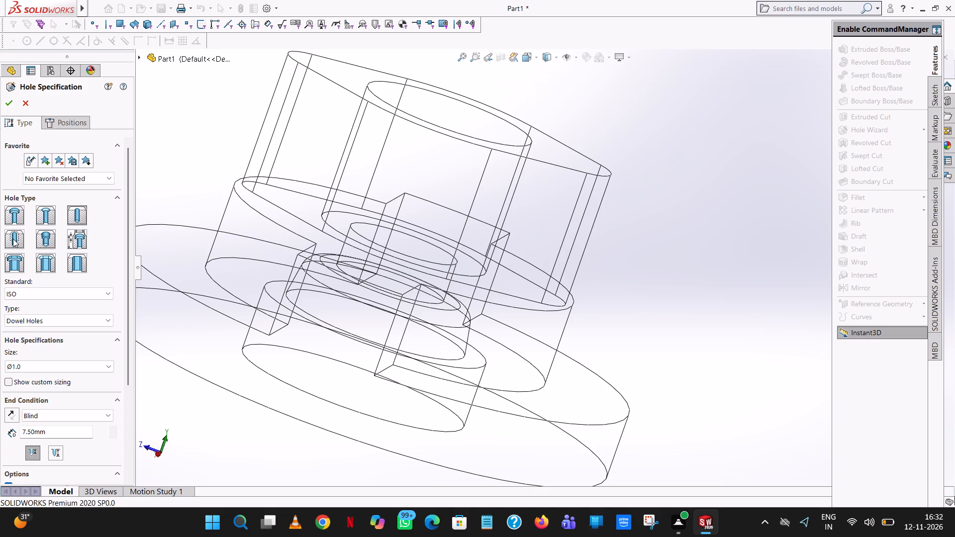
{"action": "left_click", "coordinate": [76, 215]}
{"action": "left_click", "coordinate": [46, 321]}
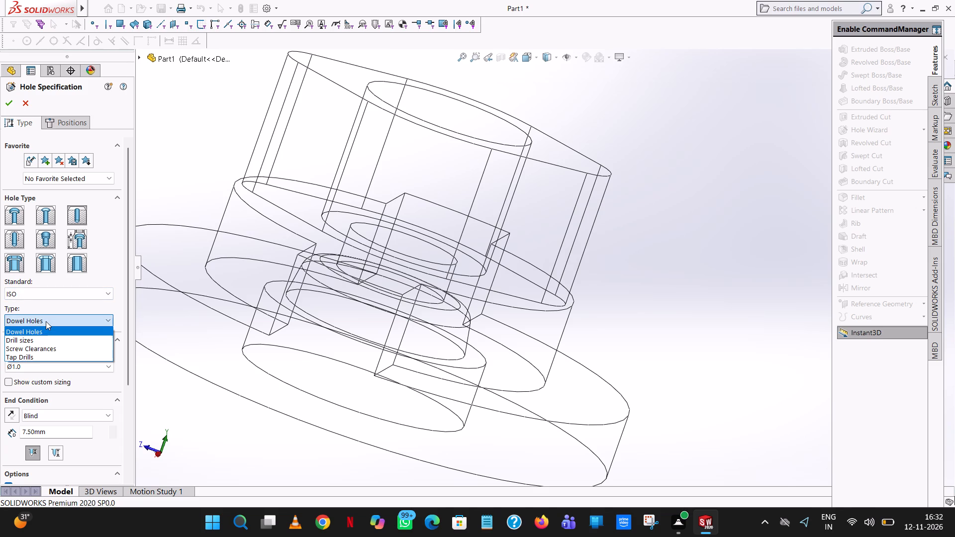
{"action": "left_click", "coordinate": [202, 138]}
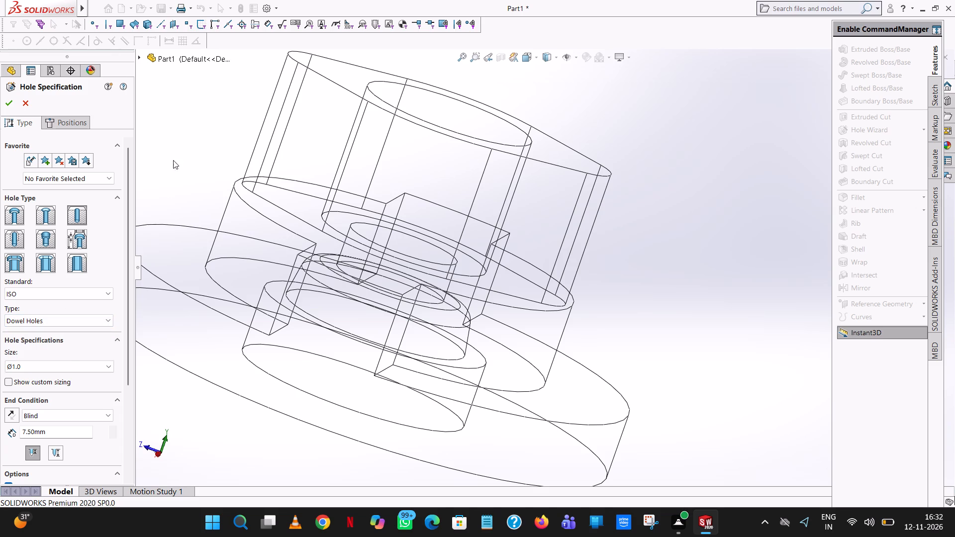
{"action": "left_click", "coordinate": [93, 367]}
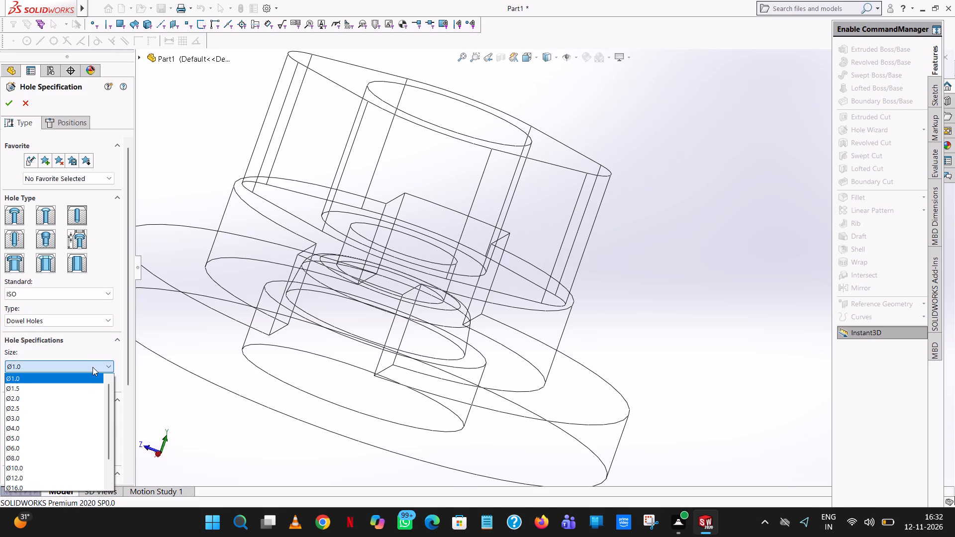
{"action": "scroll", "coordinate": [19, 472], "scroll_direction": "down", "scroll_amount": 7}
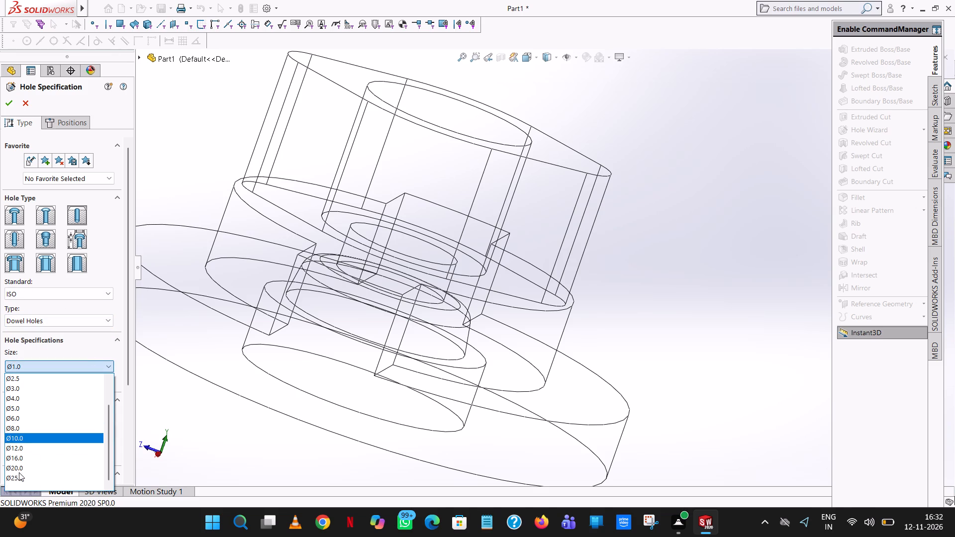
{"action": "scroll", "coordinate": [19, 472], "scroll_direction": "down", "scroll_amount": 2}
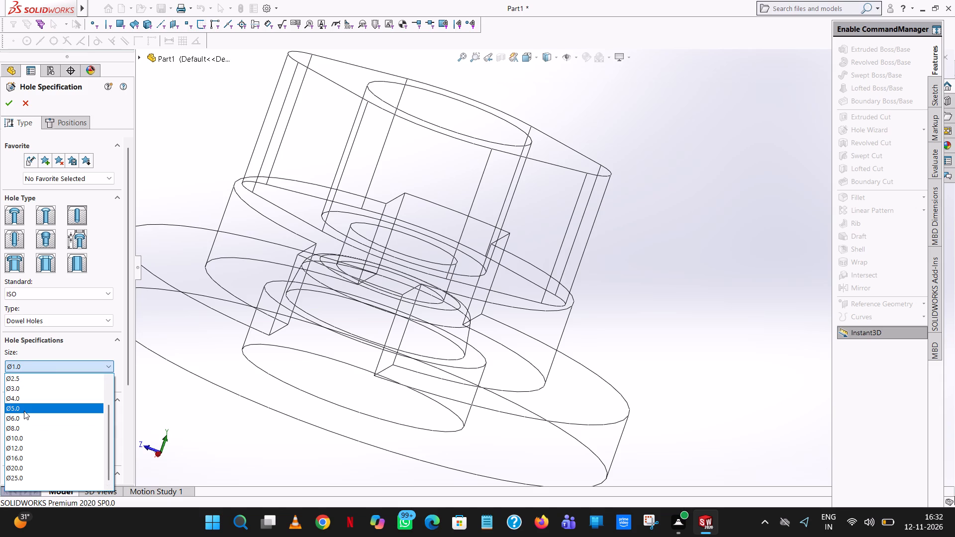
{"action": "left_click", "coordinate": [23, 409]}
{"action": "scroll", "coordinate": [57, 392], "scroll_direction": "down", "scroll_amount": 2}
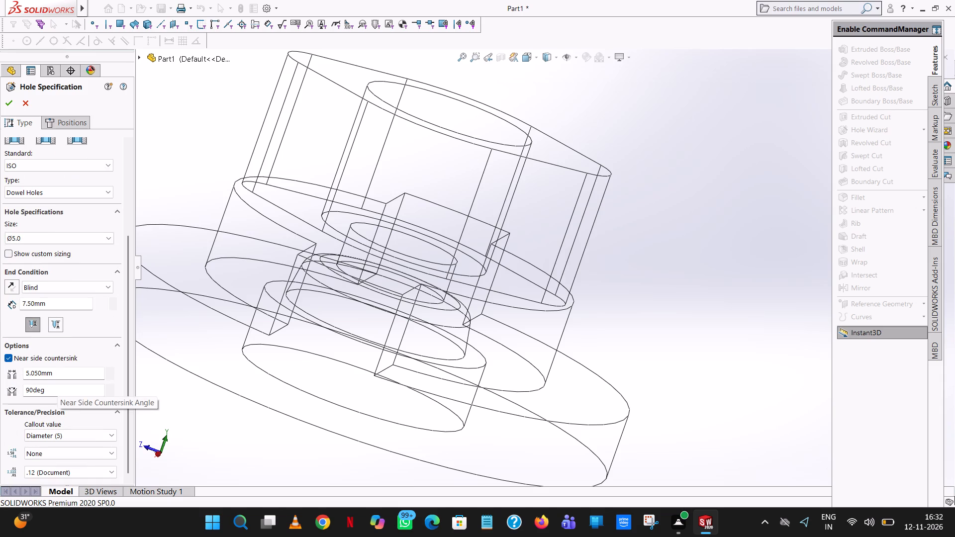
{"action": "scroll", "coordinate": [57, 392], "scroll_direction": "down", "scroll_amount": 1}
{"action": "left_click", "coordinate": [5, 355]}
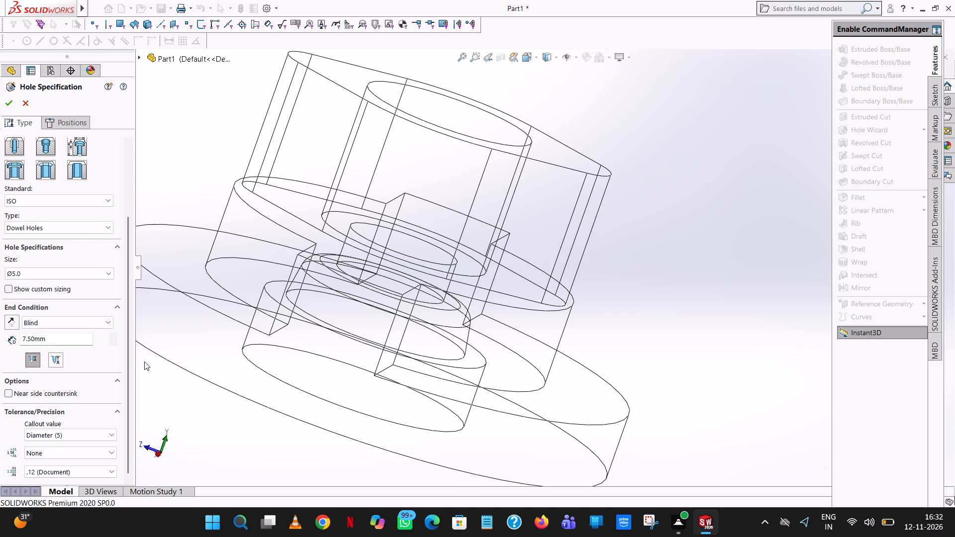
Place two Ø5.0 dowel holes on the hub's end face, concentric with its two rounded corners, and create the hole feature.
{"action": "left_click", "coordinate": [64, 119]}
{"action": "middle_click_drag", "start_coordinate": [599, 92], "coordinate": [562, 211]}
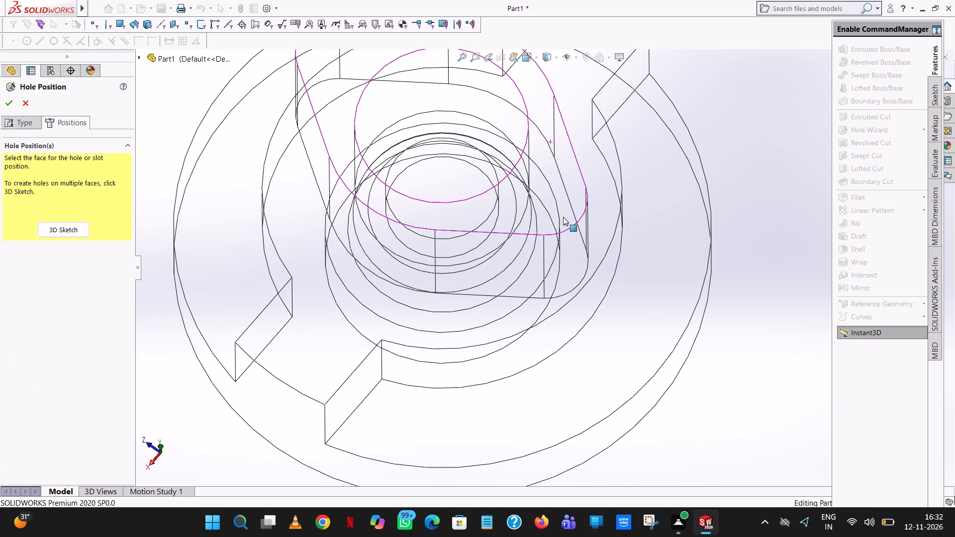
{"action": "left_click", "coordinate": [561, 194]}
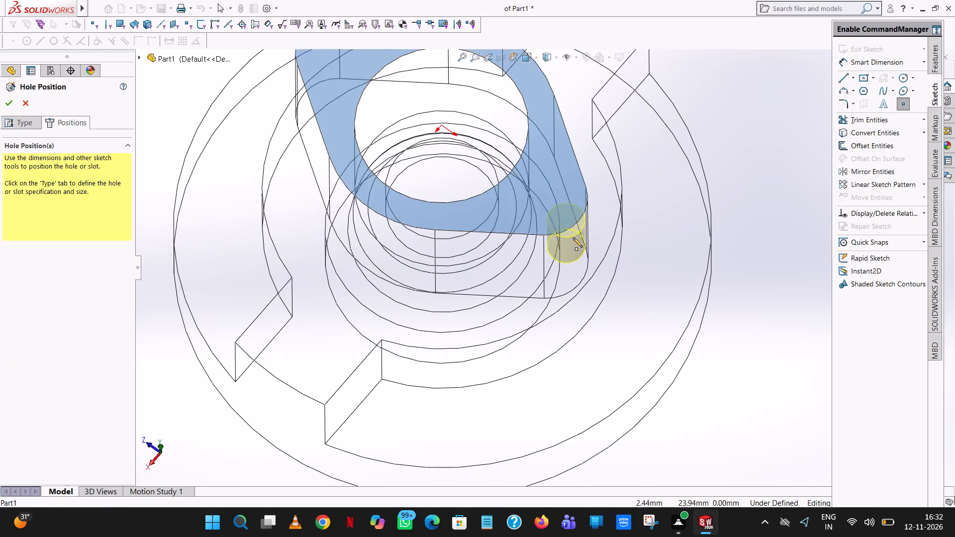
{"action": "scroll", "coordinate": [573, 237], "scroll_direction": "down", "scroll_amount": 7}
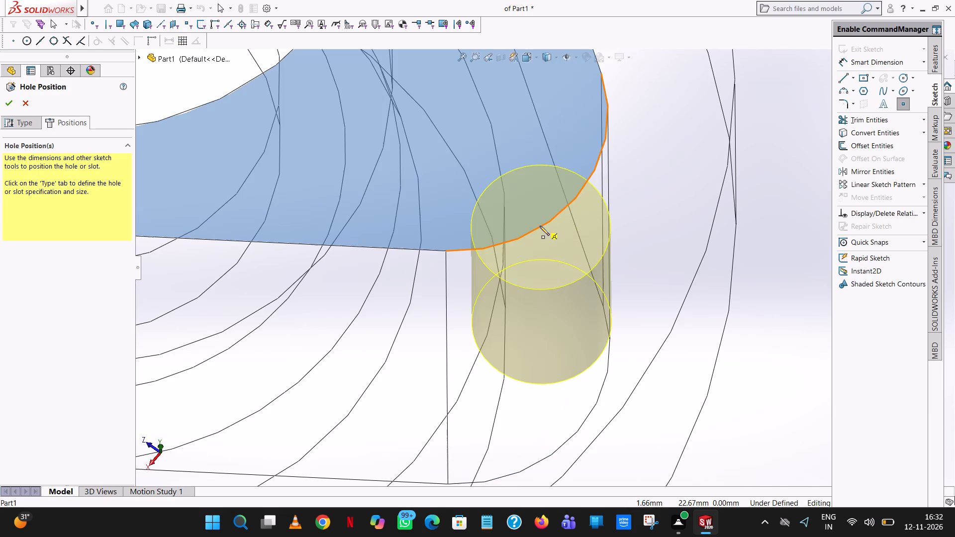
{"action": "left_click", "coordinate": [454, 114]}
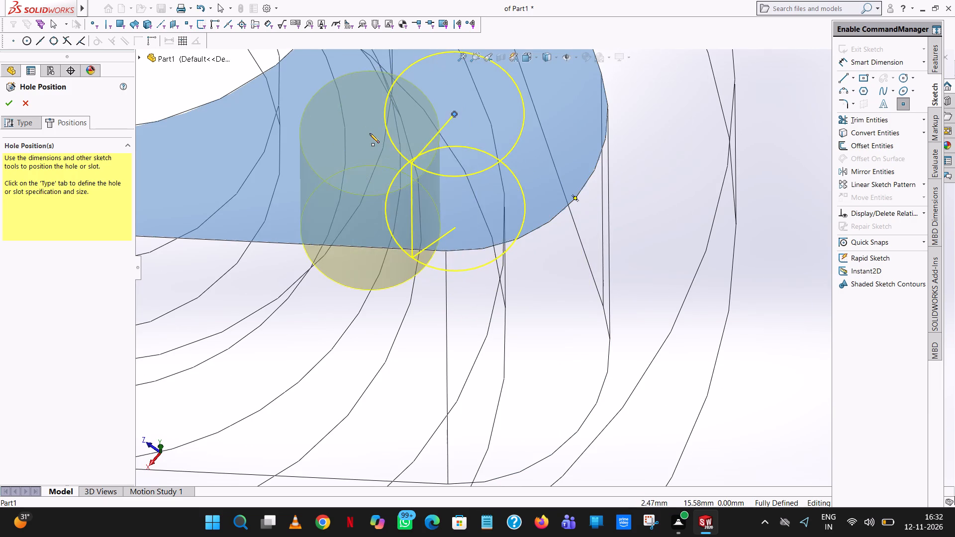
{"action": "scroll", "coordinate": [370, 133], "scroll_direction": "up", "scroll_amount": 9}
{"action": "scroll", "coordinate": [369, 118], "scroll_direction": "down", "scroll_amount": 9}
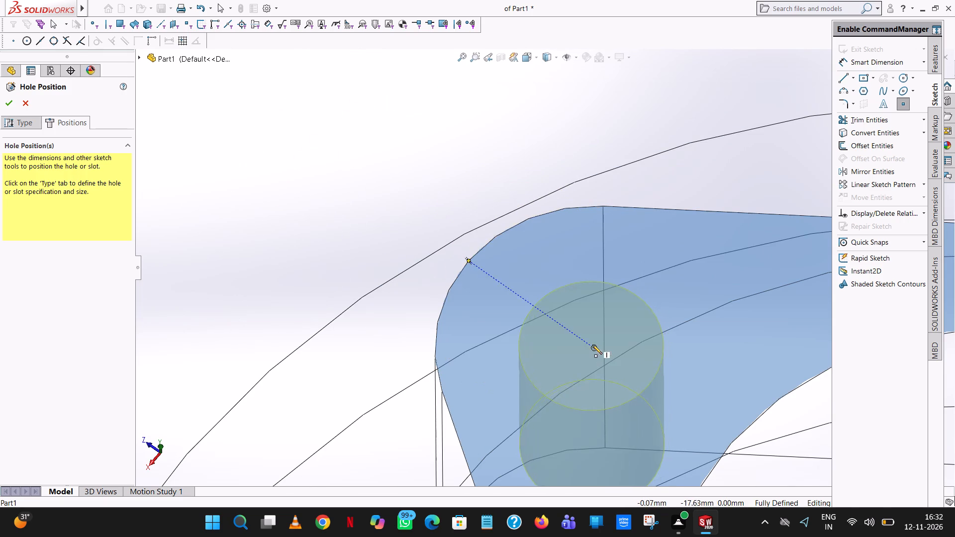
{"action": "left_click", "coordinate": [593, 347]}
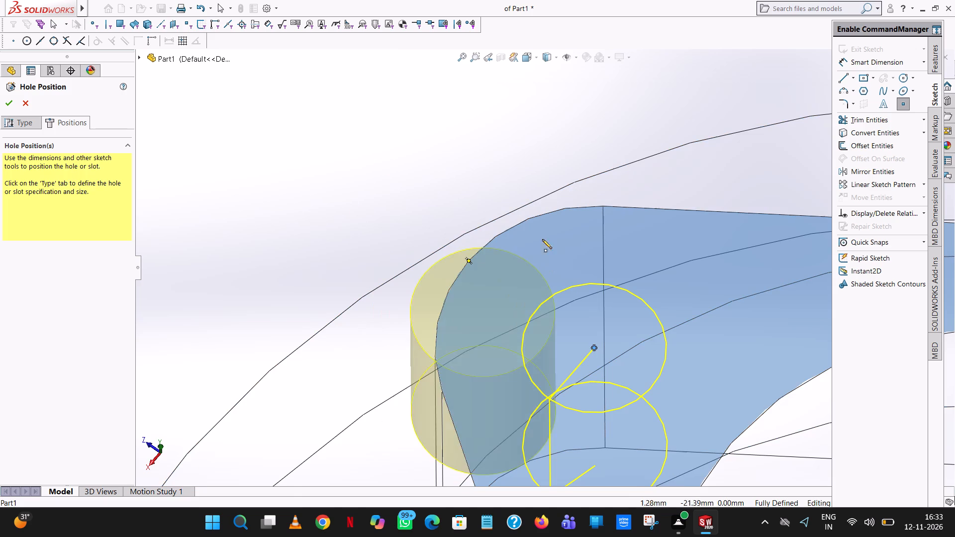
{"action": "key", "text": "Escape"}
{"action": "scroll", "coordinate": [432, 192], "scroll_direction": "up", "scroll_amount": 9}
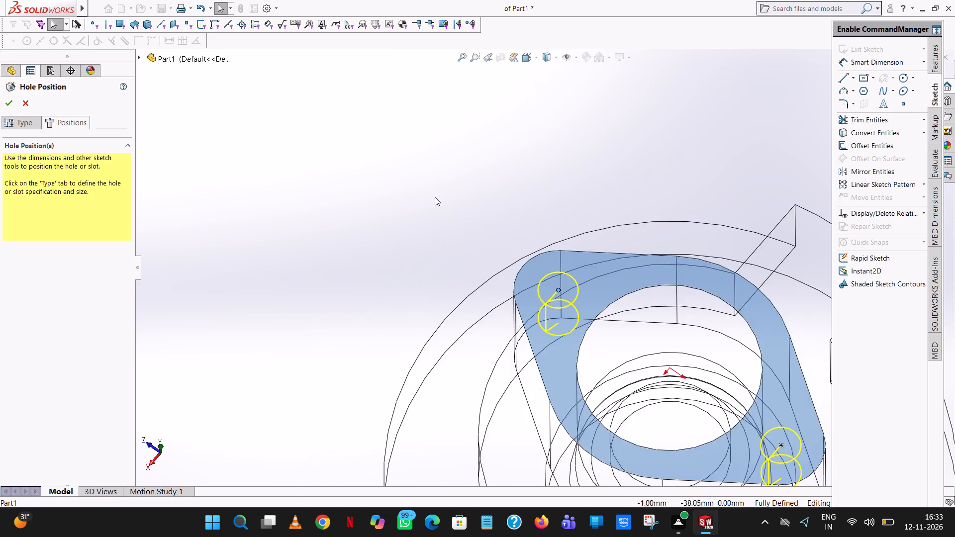
{"action": "scroll", "coordinate": [435, 197], "scroll_direction": "up", "scroll_amount": 4}
{"action": "middle_click_drag", "start_coordinate": [449, 223], "coordinate": [570, 198]}
{"action": "scroll", "coordinate": [449, 220], "scroll_direction": "up", "scroll_amount": 1}
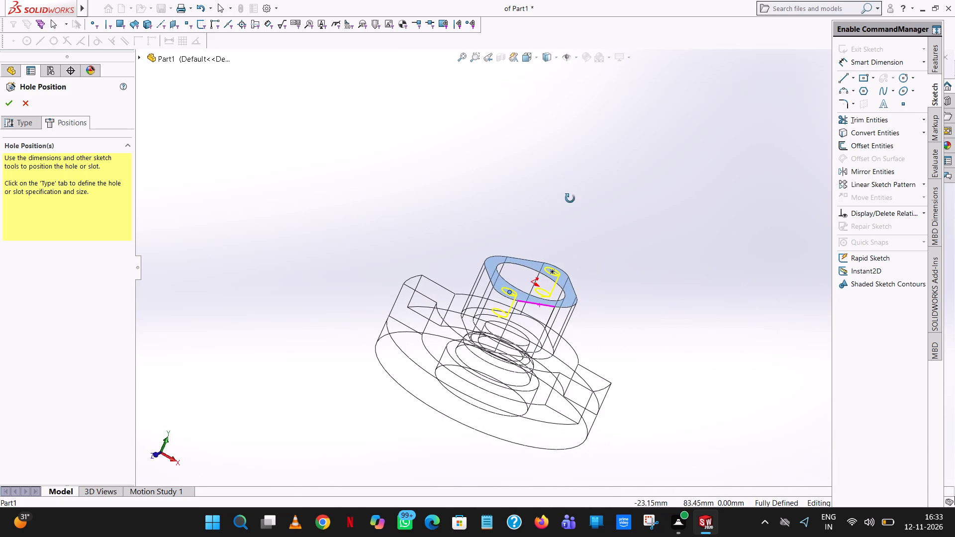
{"action": "middle_click_drag", "start_coordinate": [570, 198], "coordinate": [570, 197]}
{"action": "scroll", "coordinate": [508, 315], "scroll_direction": "down", "scroll_amount": 3}
{"action": "middle_click_drag", "start_coordinate": [508, 315], "coordinate": [545, 281]}
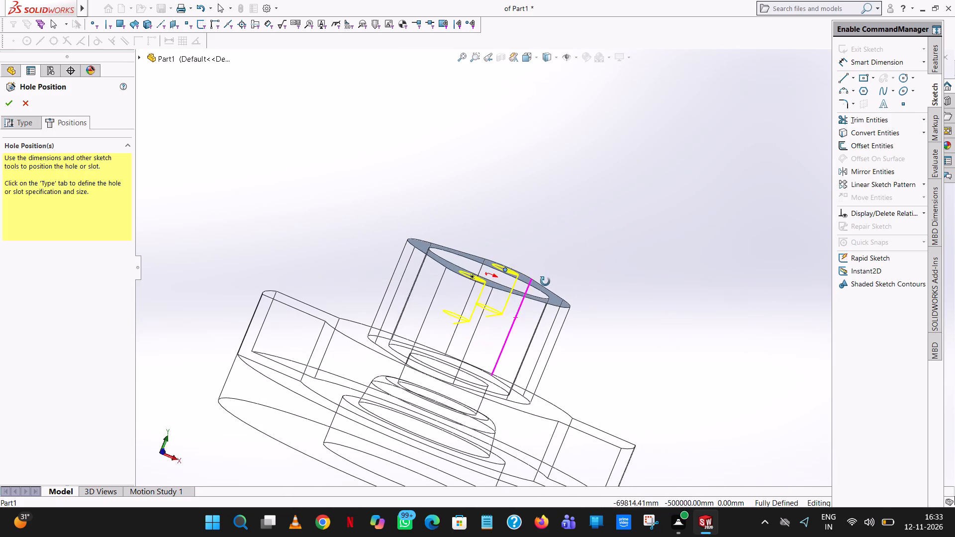
{"action": "middle_click_drag", "start_coordinate": [545, 281], "coordinate": [545, 282]}
{"action": "left_click", "coordinate": [7, 108]}
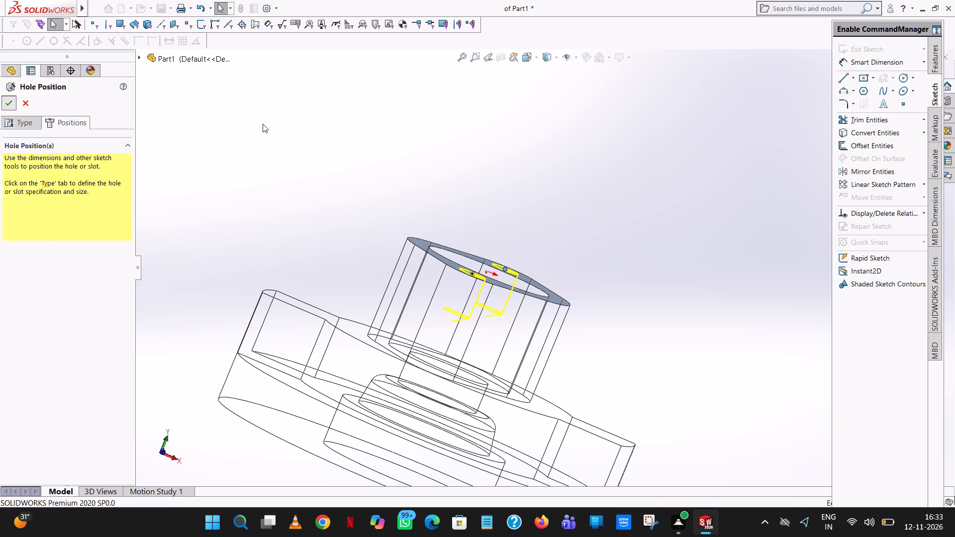
{"action": "left_click", "coordinate": [460, 147]}
Switch the model display from wireframe to Shaded With Edges.
{"action": "scroll", "coordinate": [445, 160], "scroll_direction": "up", "scroll_amount": 1}
{"action": "middle_click_drag", "start_coordinate": [445, 160], "coordinate": [346, 137]}
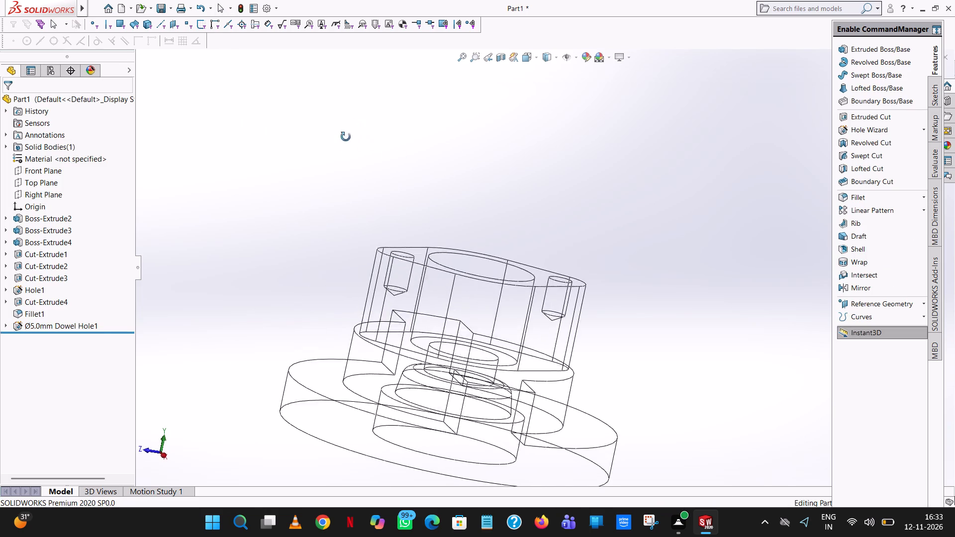
{"action": "middle_click_drag", "start_coordinate": [346, 137], "coordinate": [342, 158]}
{"action": "scroll", "coordinate": [344, 160], "scroll_direction": "up", "scroll_amount": 1}
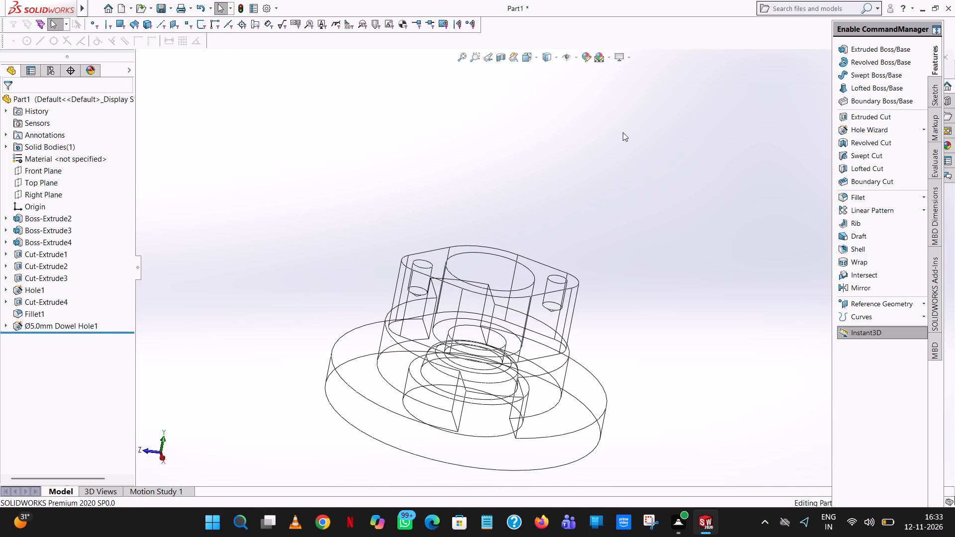
{"action": "left_click", "coordinate": [555, 57]}
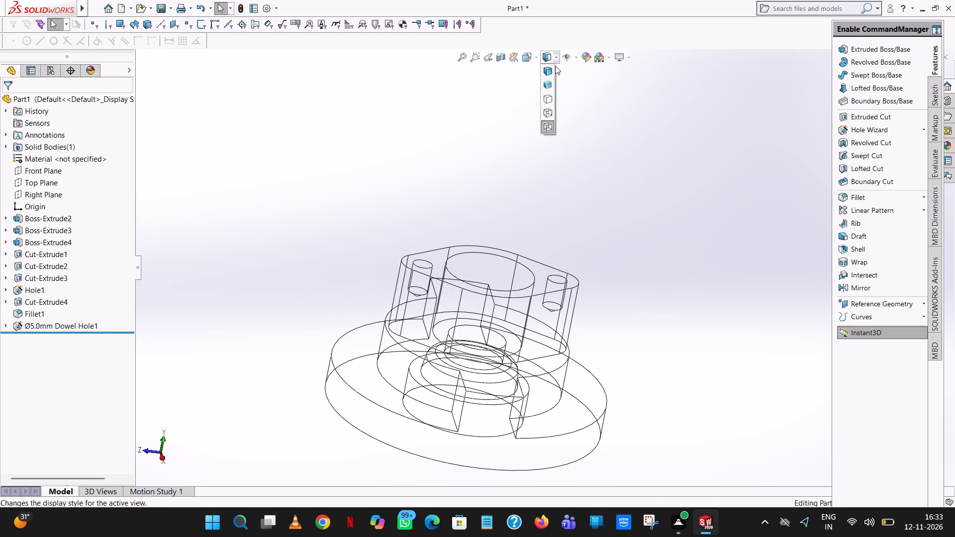
{"action": "left_click", "coordinate": [550, 70]}
Examine the two dowel holes in the hub's end face close up and the whole flange from the side and above.
{"action": "middle_click_drag", "start_coordinate": [505, 244], "coordinate": [491, 364]}
{"action": "scroll", "coordinate": [542, 324], "scroll_direction": "down", "scroll_amount": 7}
{"action": "middle_click_drag", "start_coordinate": [542, 325], "coordinate": [523, 277]}
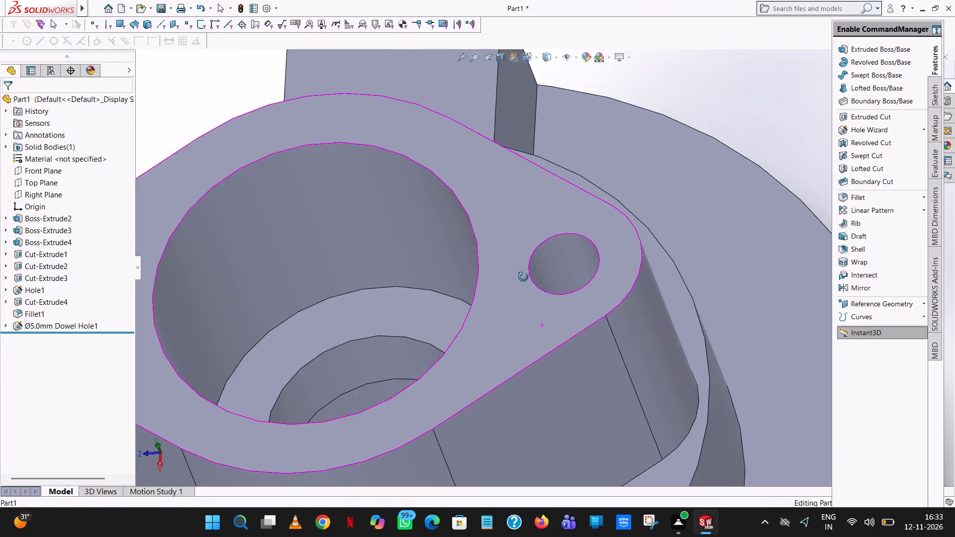
{"action": "middle_click_drag", "start_coordinate": [523, 277], "coordinate": [551, 172]}
{"action": "scroll", "coordinate": [553, 171], "scroll_direction": "up", "scroll_amount": 1}
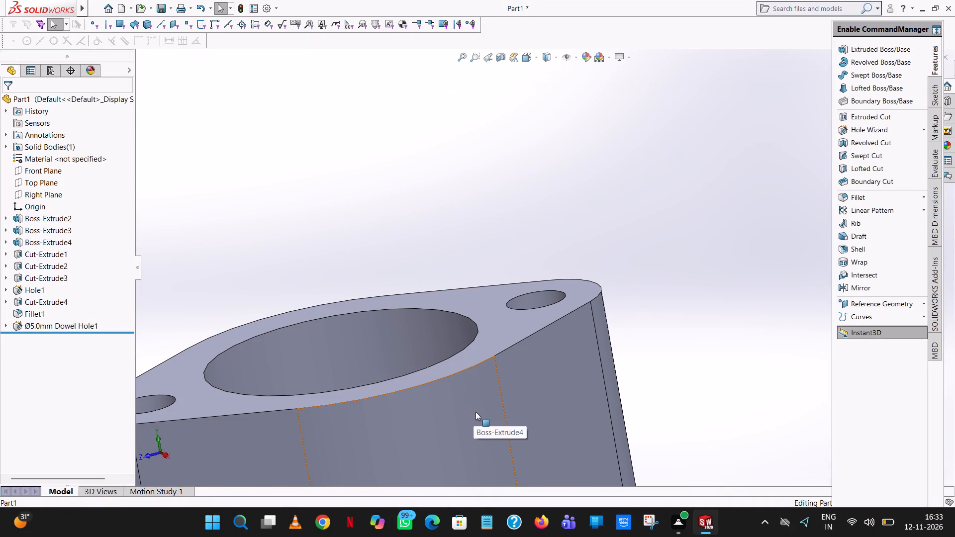
{"action": "scroll", "coordinate": [508, 441], "scroll_direction": "up", "scroll_amount": 6}
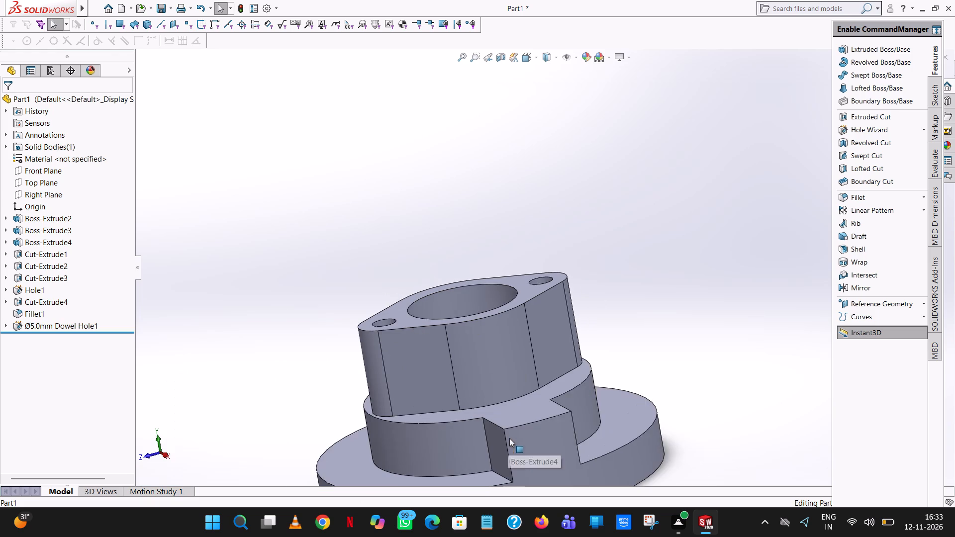
{"action": "scroll", "coordinate": [572, 402], "scroll_direction": "up", "scroll_amount": 5}
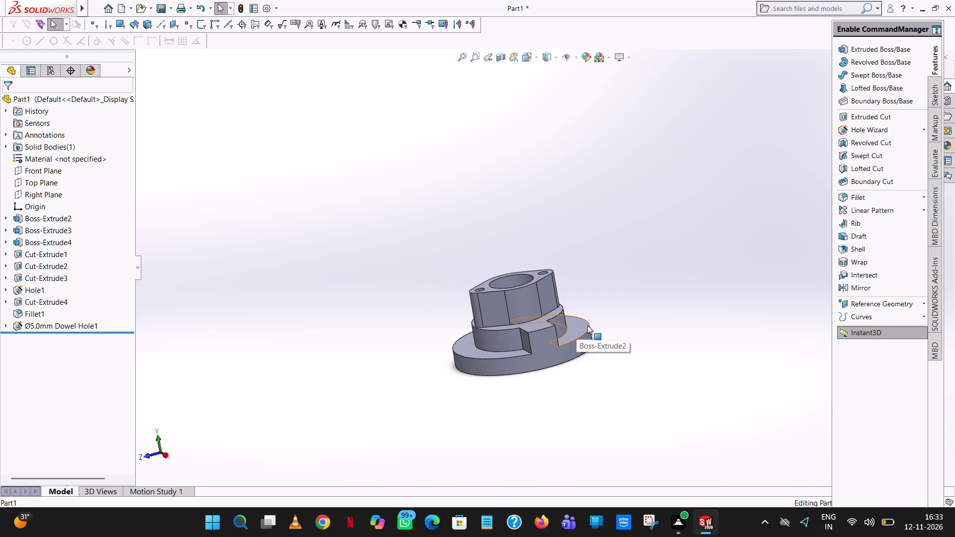
{"action": "scroll", "coordinate": [603, 381], "scroll_direction": "up", "scroll_amount": 1}
{"action": "middle_click_drag", "start_coordinate": [603, 381], "coordinate": [603, 381]}
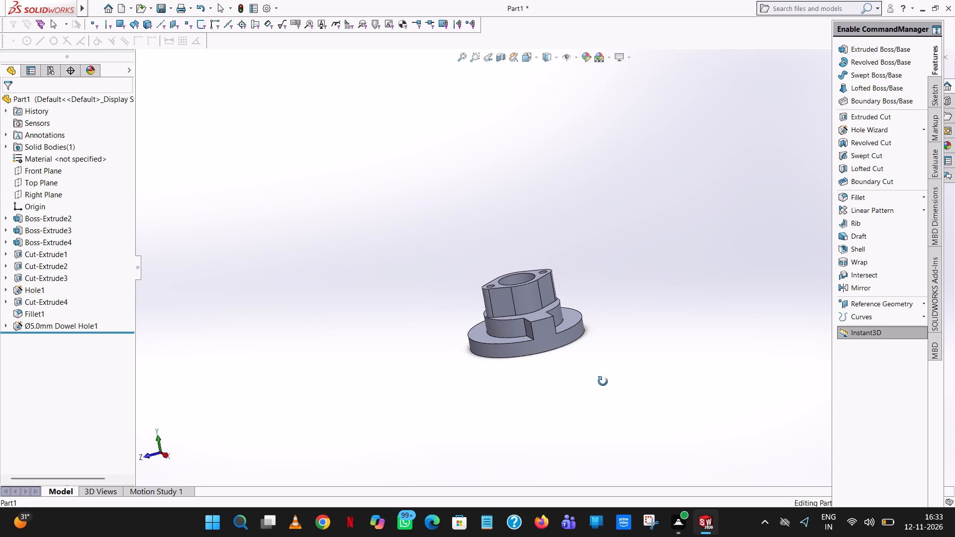
{"action": "middle_click_drag", "start_coordinate": [603, 381], "coordinate": [634, 440]}
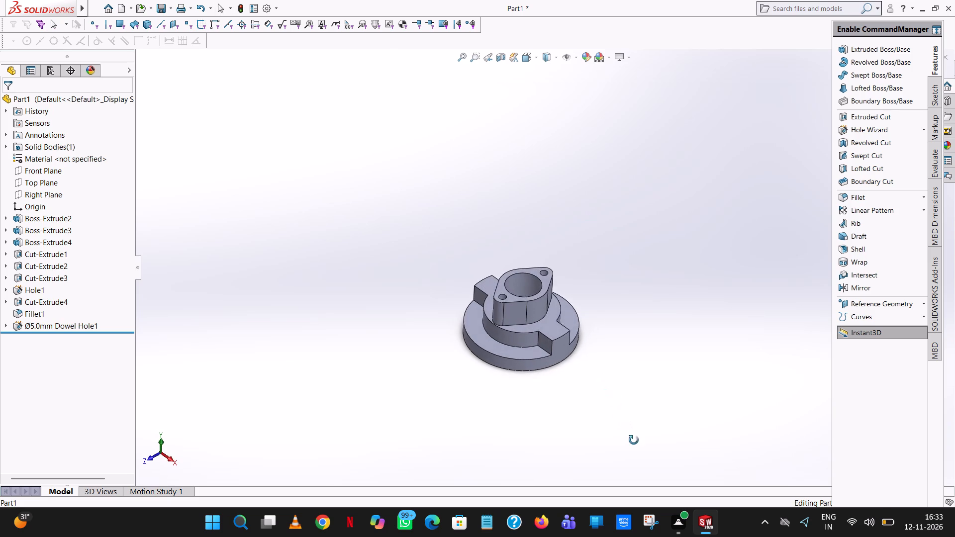
{"action": "middle_click_drag", "start_coordinate": [634, 440], "coordinate": [640, 455]}
{"action": "scroll", "coordinate": [537, 299], "scroll_direction": "up", "scroll_amount": 1}
{"action": "middle_click_drag", "start_coordinate": [537, 301], "coordinate": [530, 402]}
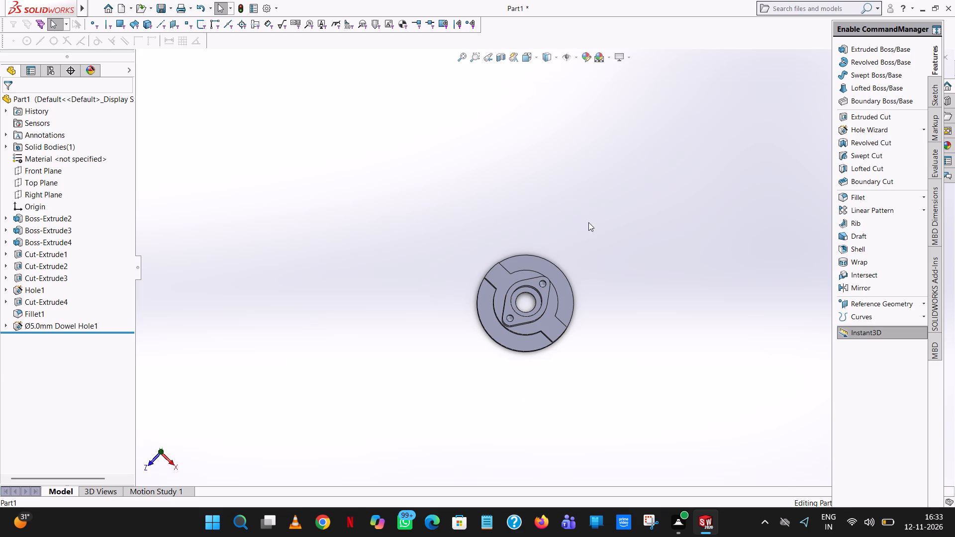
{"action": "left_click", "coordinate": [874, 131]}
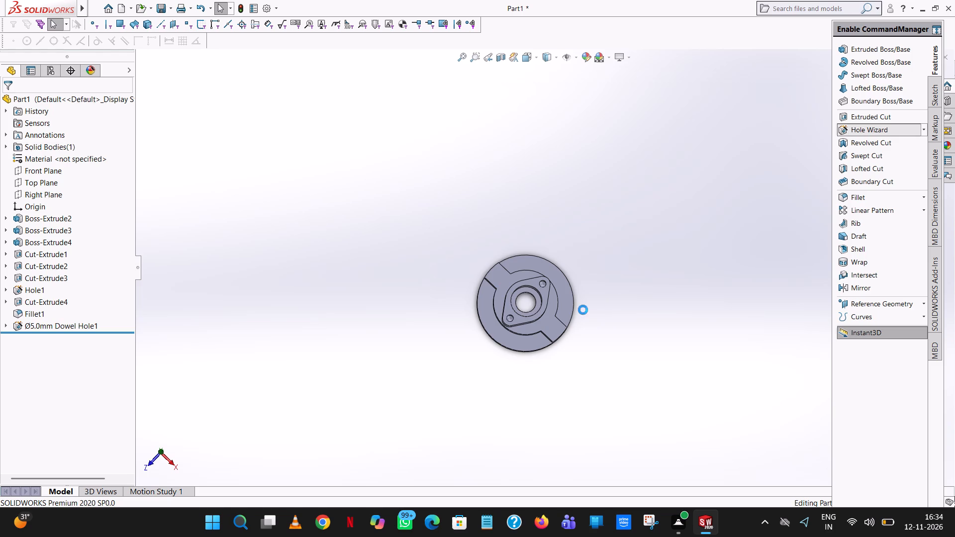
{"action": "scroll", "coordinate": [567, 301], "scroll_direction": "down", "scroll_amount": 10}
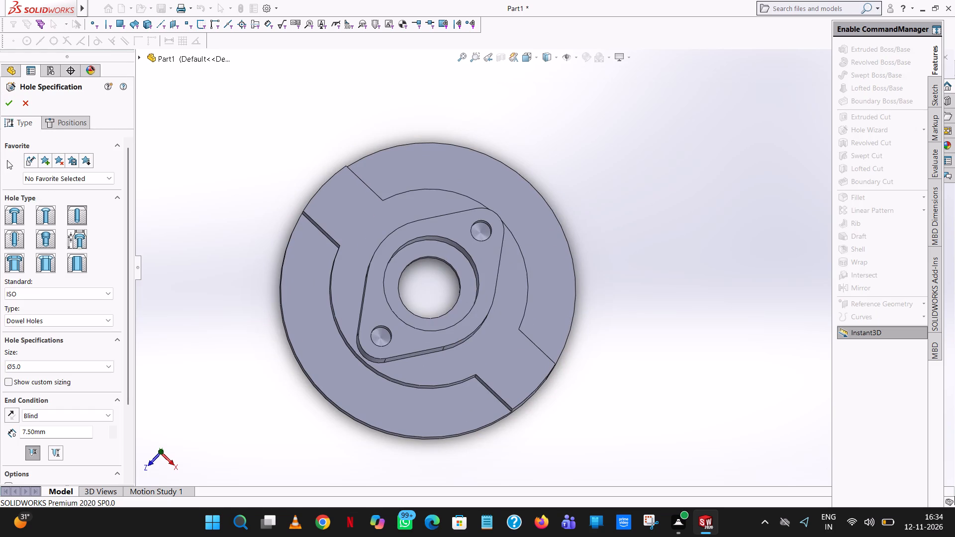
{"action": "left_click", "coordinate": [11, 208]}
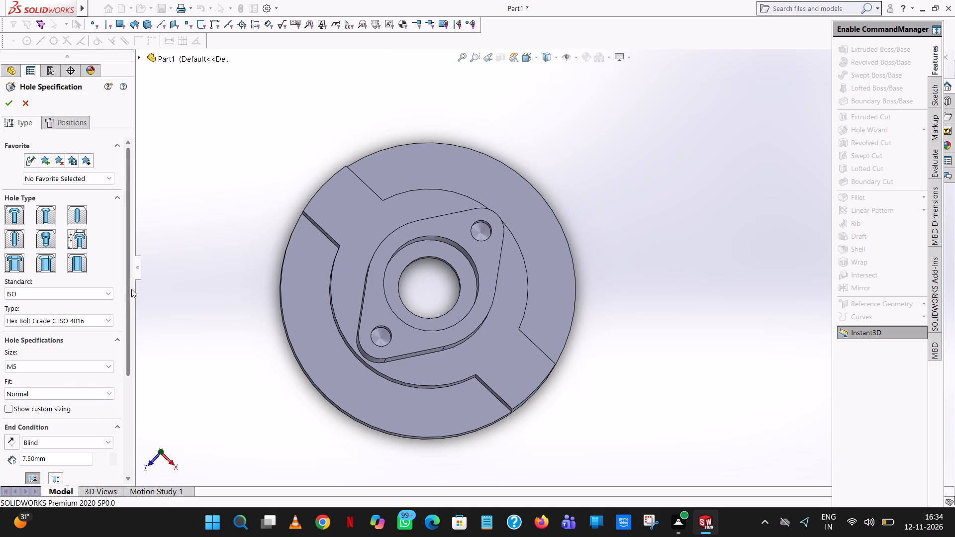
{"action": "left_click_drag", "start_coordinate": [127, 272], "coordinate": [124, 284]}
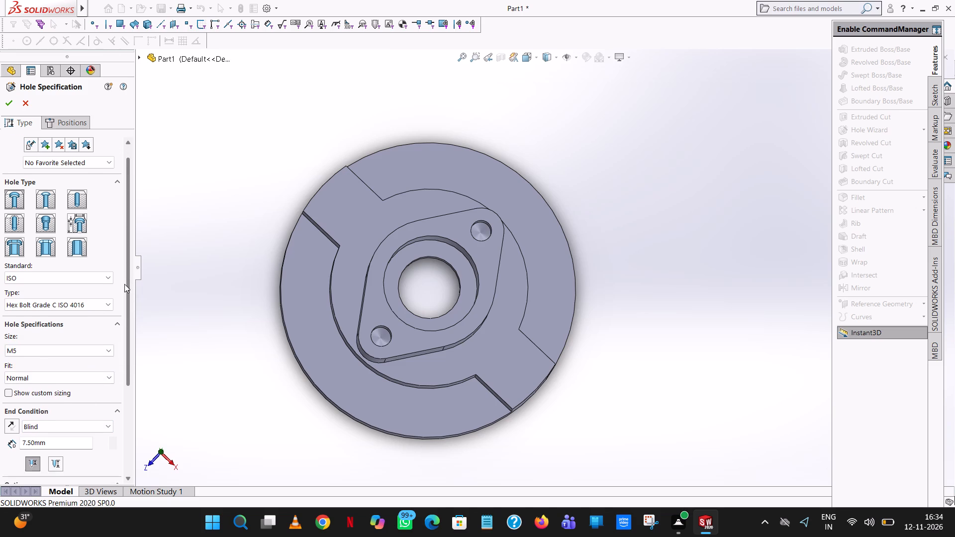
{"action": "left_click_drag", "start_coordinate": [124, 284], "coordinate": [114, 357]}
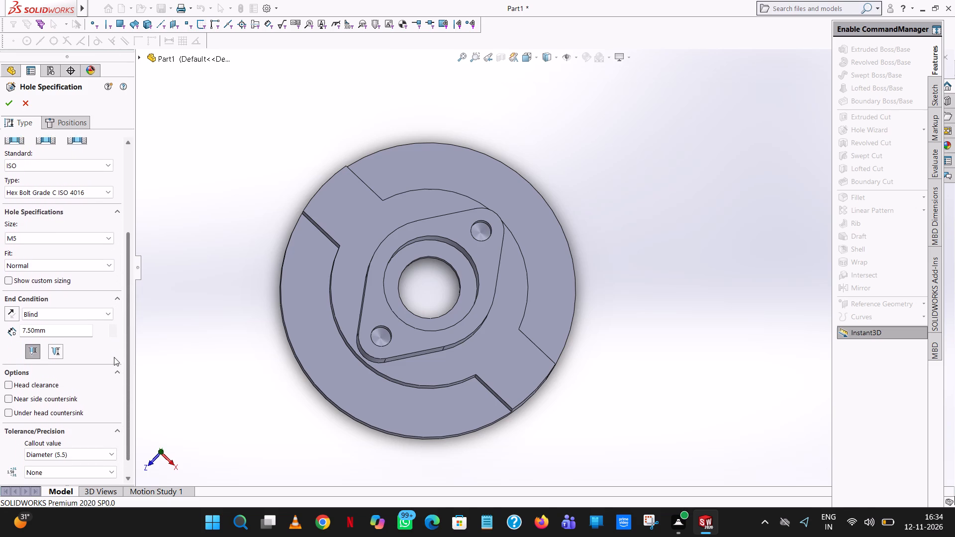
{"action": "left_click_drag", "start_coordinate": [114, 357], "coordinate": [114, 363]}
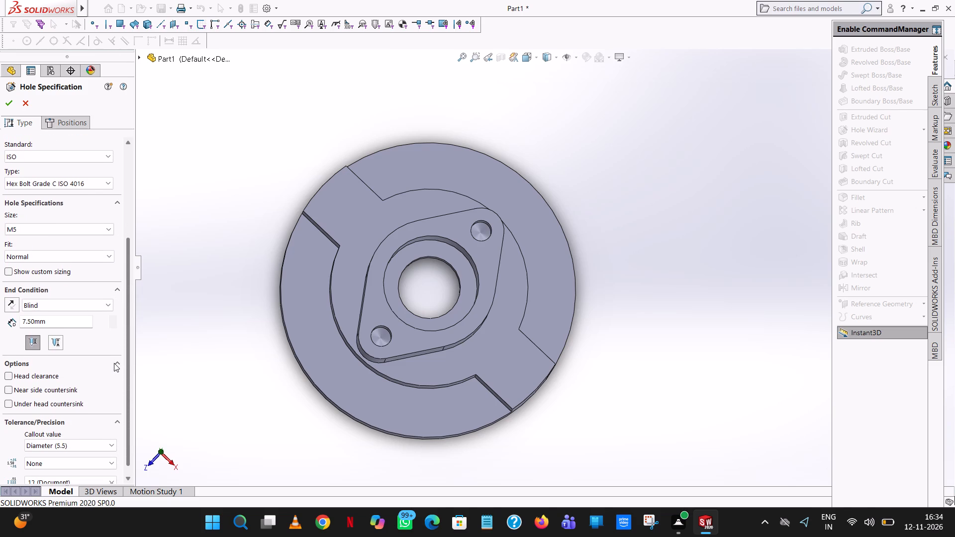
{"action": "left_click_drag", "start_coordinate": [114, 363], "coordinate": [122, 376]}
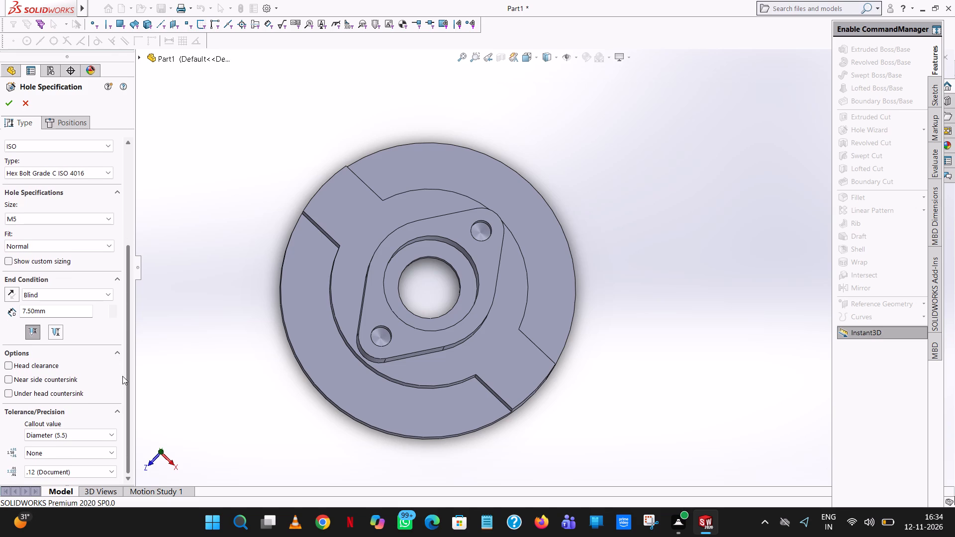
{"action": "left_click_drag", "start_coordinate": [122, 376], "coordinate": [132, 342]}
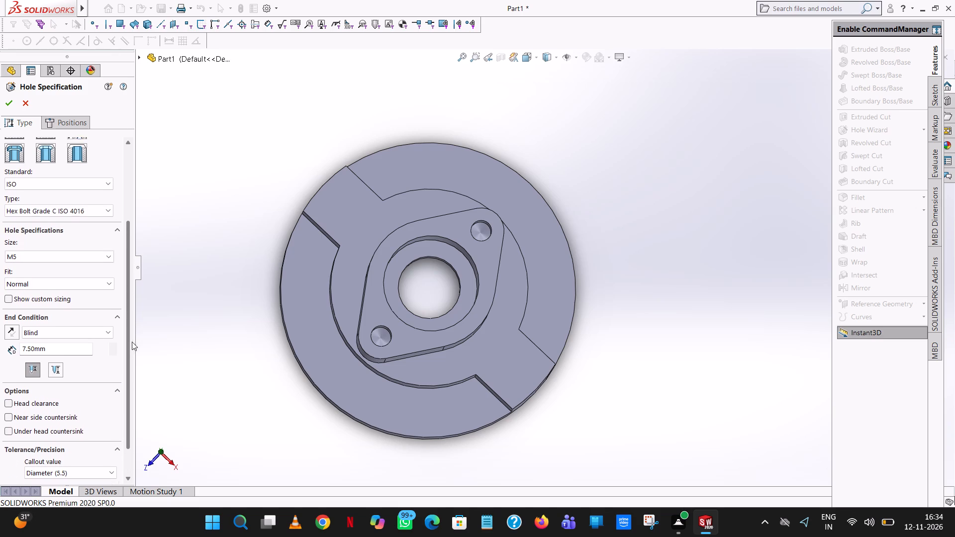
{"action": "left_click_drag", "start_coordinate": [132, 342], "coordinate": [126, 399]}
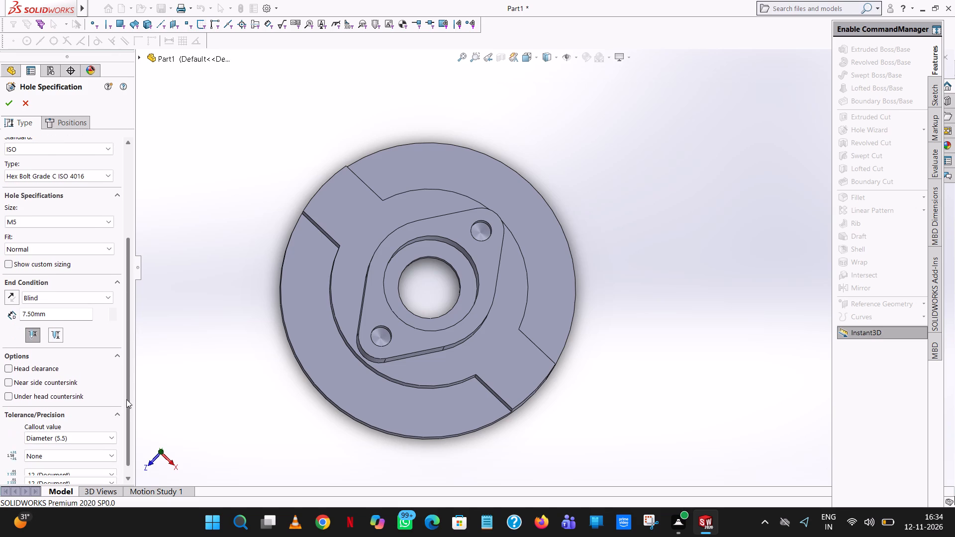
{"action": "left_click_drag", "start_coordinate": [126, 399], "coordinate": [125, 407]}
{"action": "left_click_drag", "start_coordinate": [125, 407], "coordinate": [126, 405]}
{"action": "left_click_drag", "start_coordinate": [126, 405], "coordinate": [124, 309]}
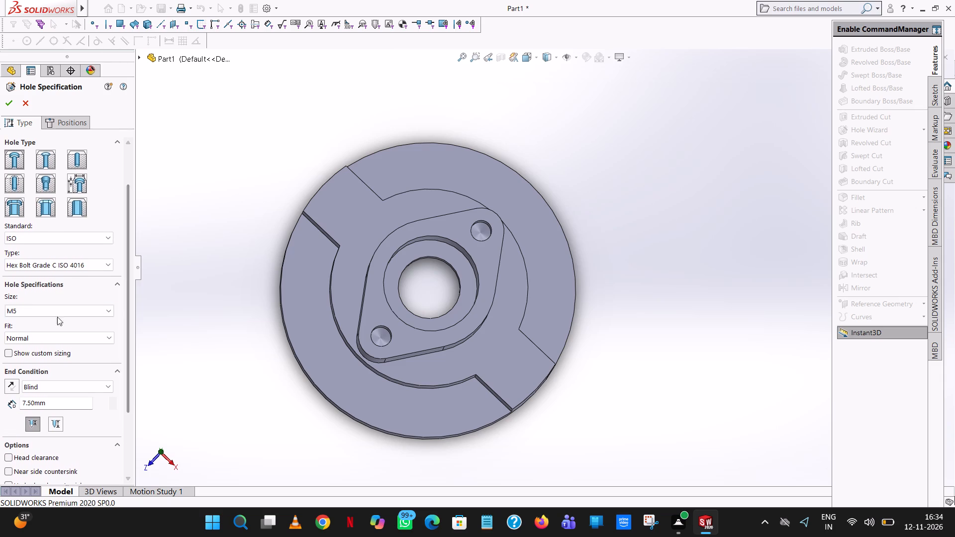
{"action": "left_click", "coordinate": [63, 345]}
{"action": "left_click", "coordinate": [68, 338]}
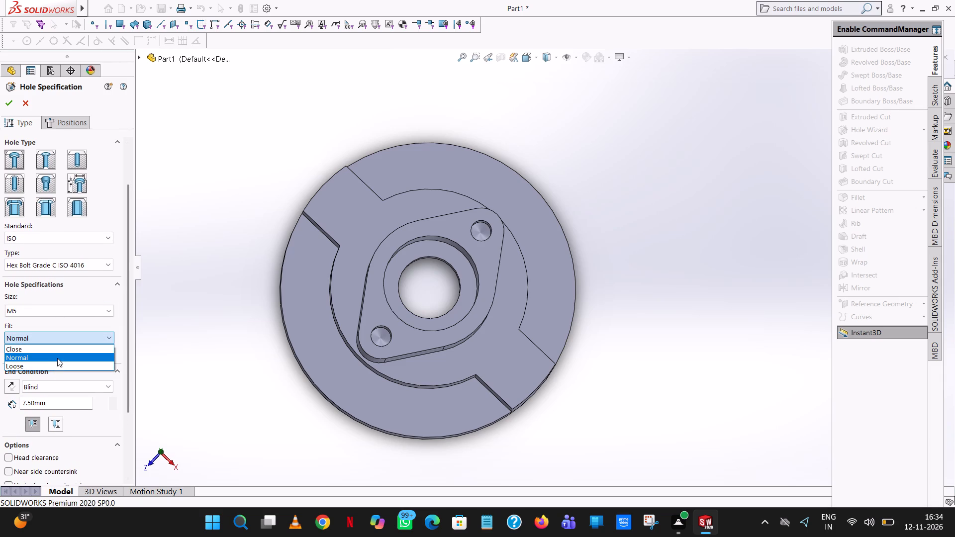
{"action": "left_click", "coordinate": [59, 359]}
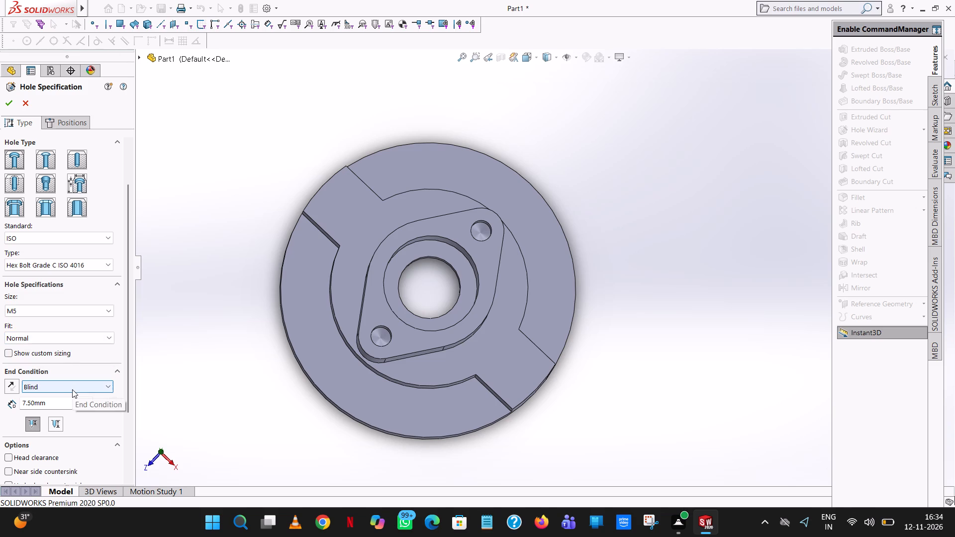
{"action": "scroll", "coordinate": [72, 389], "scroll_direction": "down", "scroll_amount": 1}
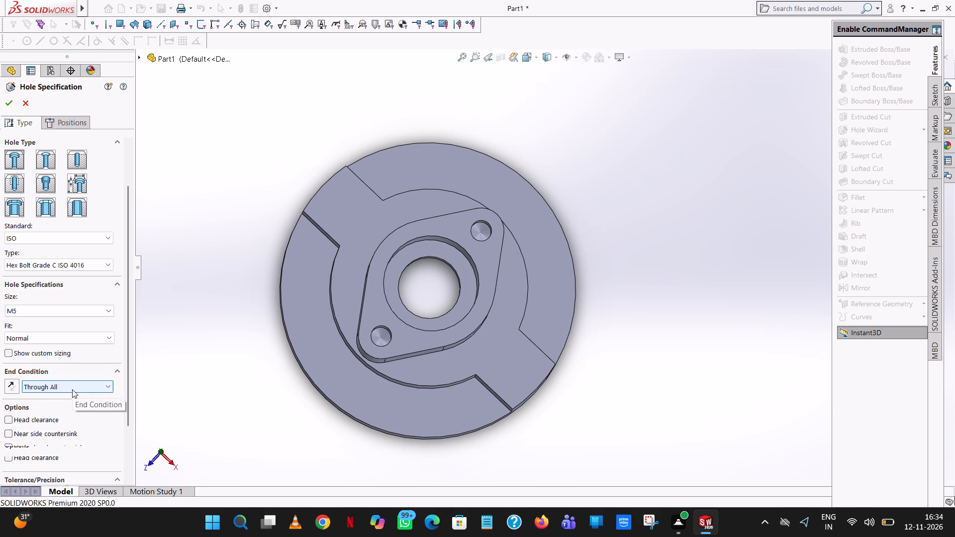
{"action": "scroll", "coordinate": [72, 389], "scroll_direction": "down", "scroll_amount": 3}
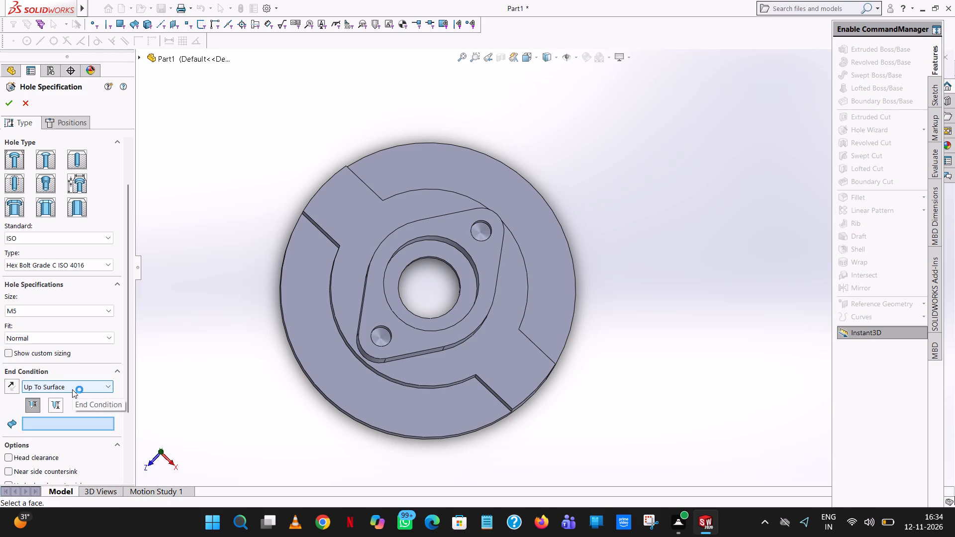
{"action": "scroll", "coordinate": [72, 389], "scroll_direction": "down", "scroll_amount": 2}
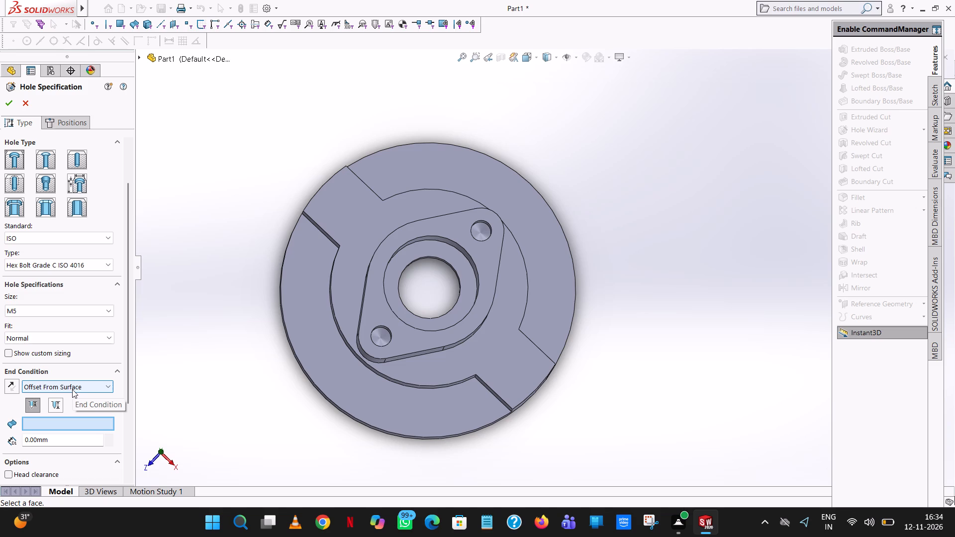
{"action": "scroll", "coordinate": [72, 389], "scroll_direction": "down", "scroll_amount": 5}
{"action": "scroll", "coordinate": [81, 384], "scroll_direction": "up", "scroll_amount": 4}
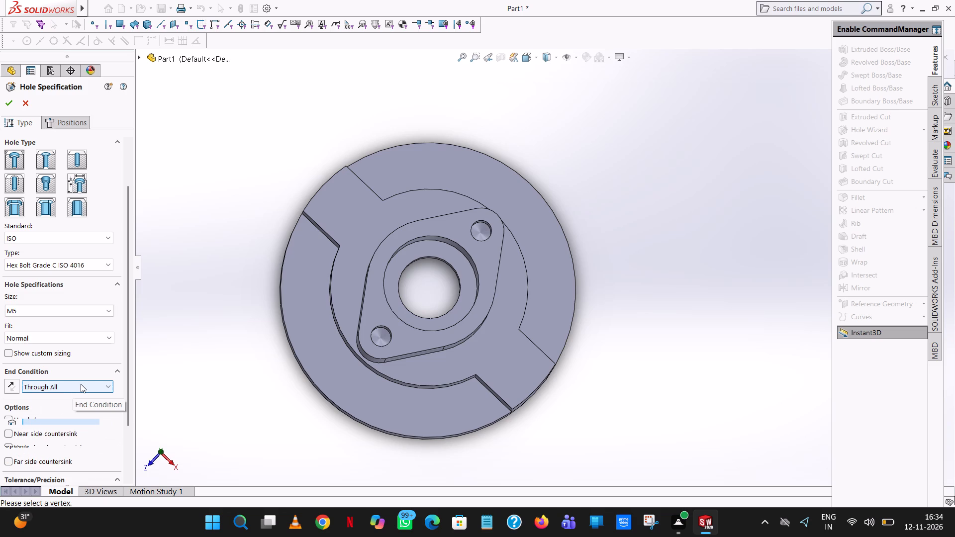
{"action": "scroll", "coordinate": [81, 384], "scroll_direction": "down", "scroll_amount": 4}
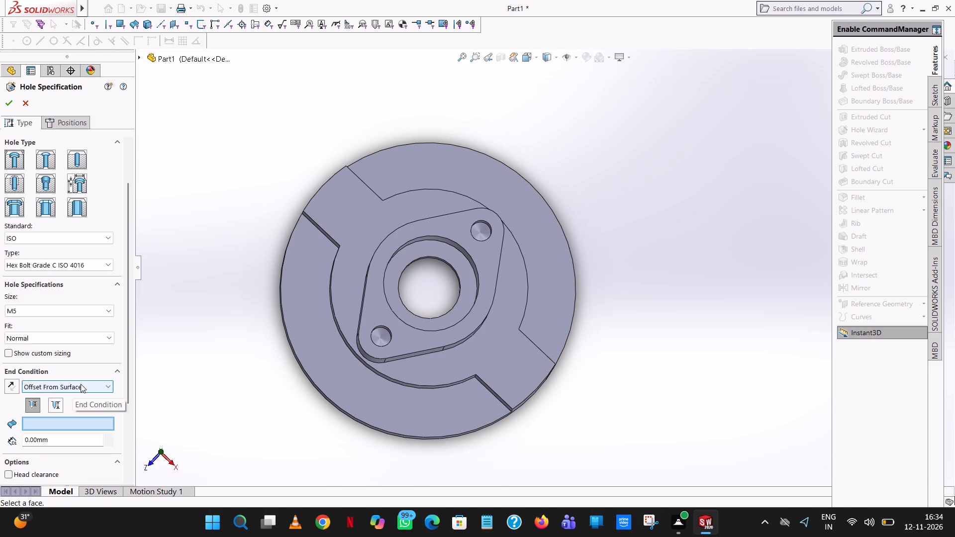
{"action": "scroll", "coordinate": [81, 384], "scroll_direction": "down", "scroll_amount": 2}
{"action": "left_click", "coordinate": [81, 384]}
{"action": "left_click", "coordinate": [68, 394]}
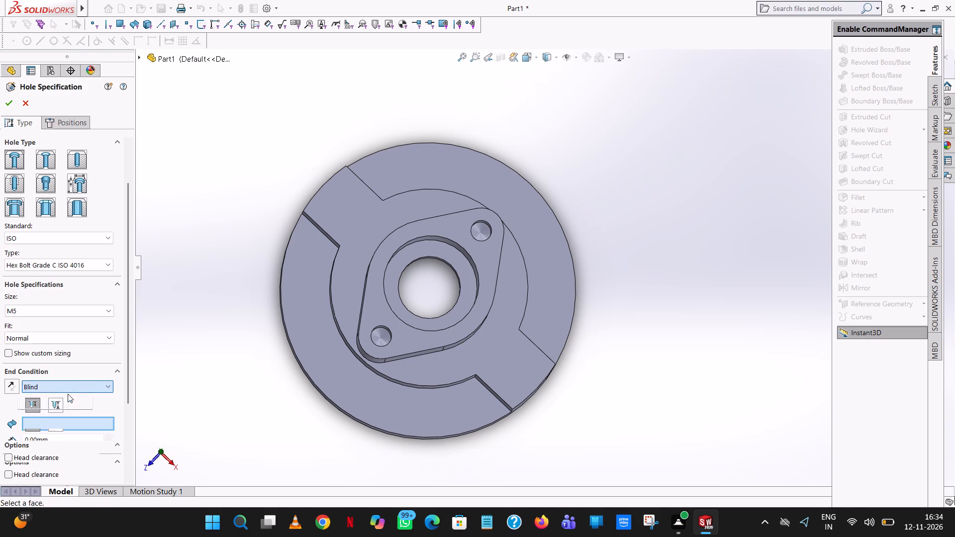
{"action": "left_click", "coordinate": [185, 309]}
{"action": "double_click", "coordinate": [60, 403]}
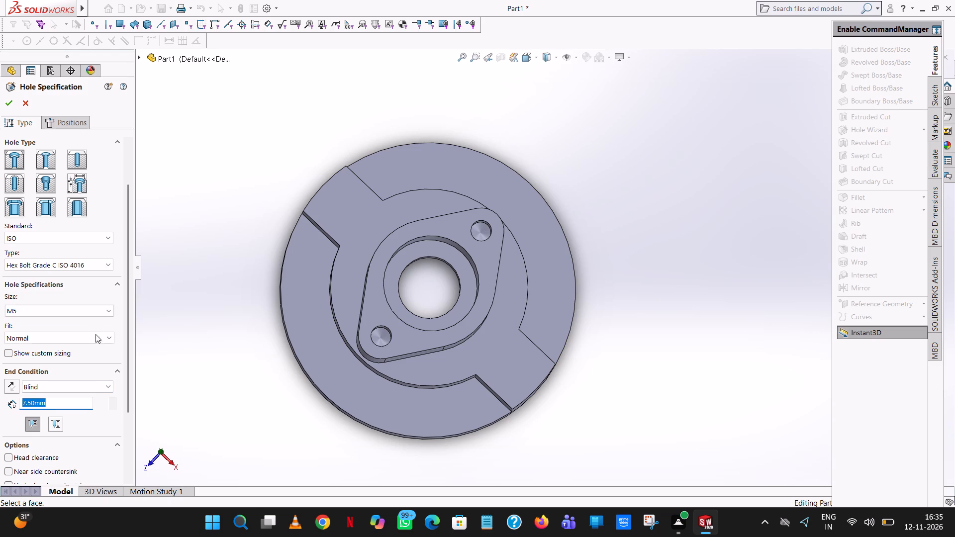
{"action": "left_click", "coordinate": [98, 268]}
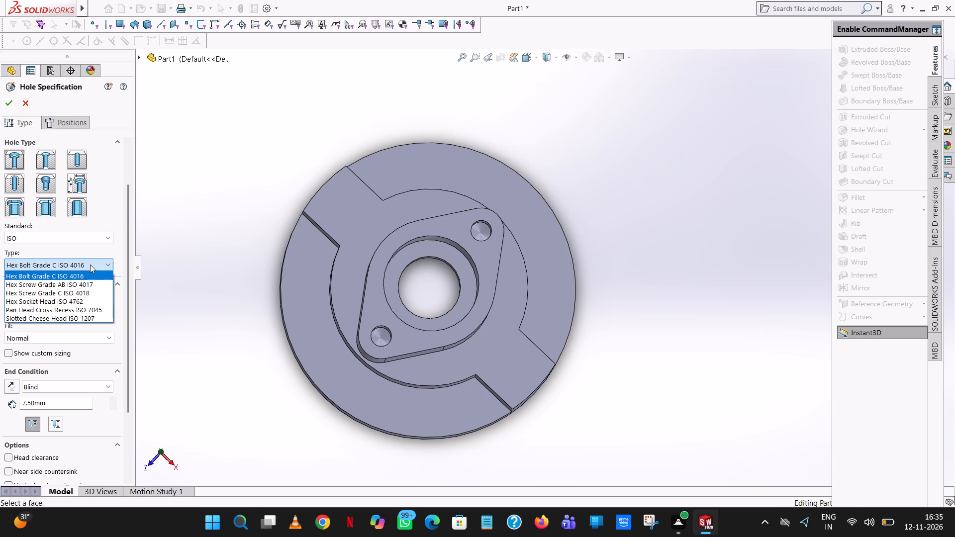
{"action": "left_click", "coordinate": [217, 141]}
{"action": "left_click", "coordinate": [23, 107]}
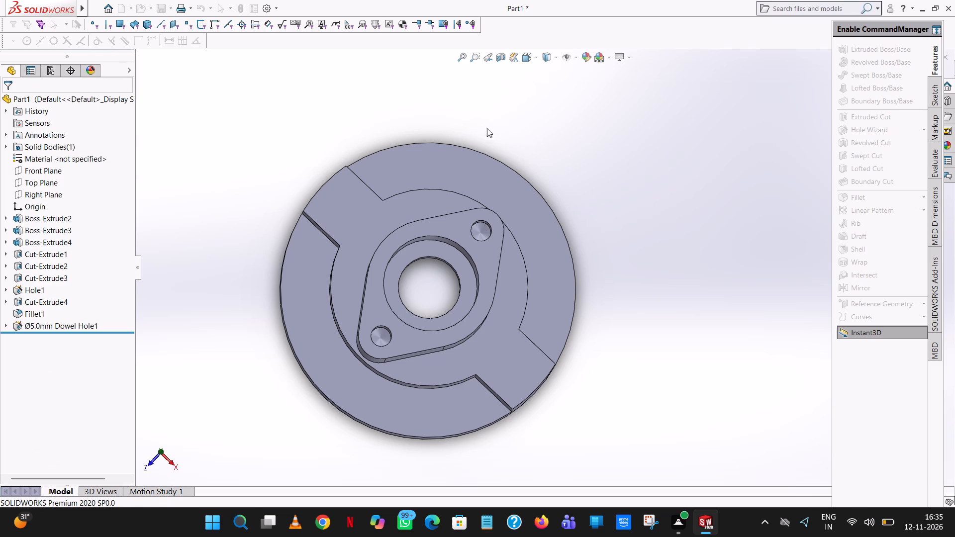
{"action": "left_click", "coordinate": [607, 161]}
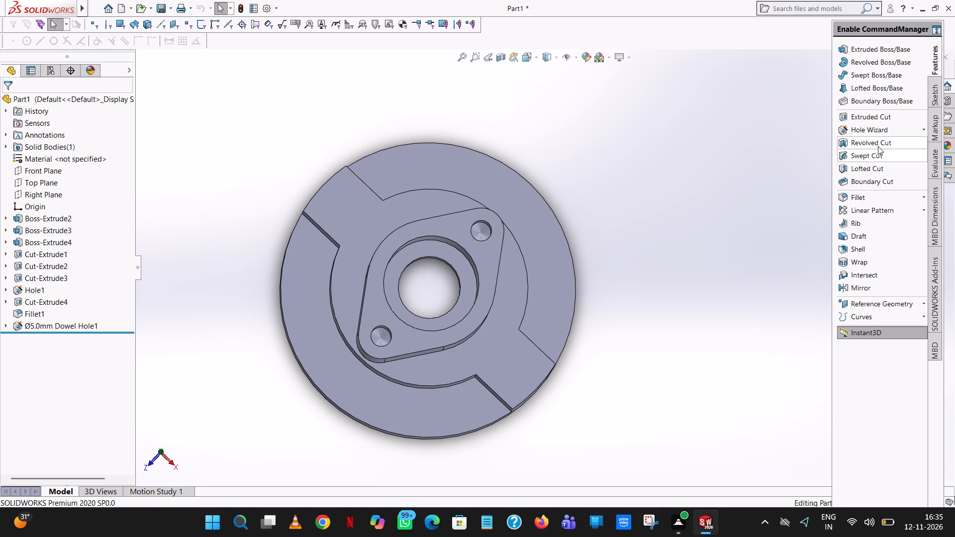
For an Extruded Cut, open a sketch on the flange's C-shaped outer face and draw an origin-centred circle of radius 59/2 mm.
{"action": "left_click", "coordinate": [881, 115]}
{"action": "left_click", "coordinate": [457, 176]}
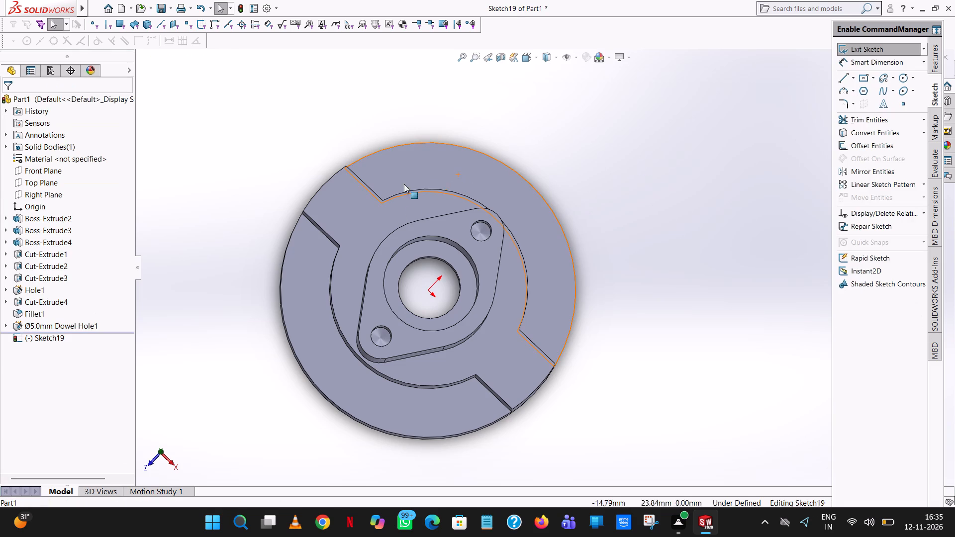
{"action": "left_click", "coordinate": [538, 61]}
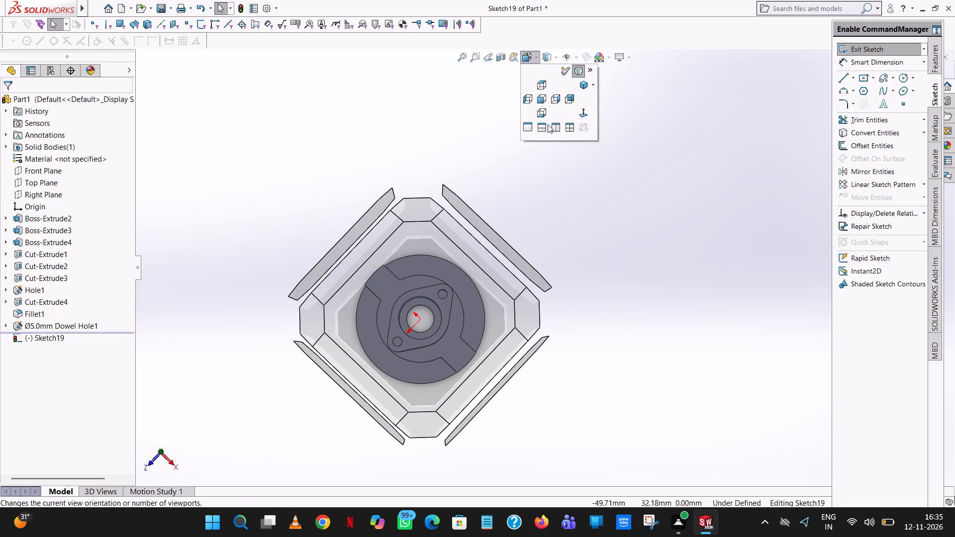
{"action": "left_click", "coordinate": [586, 114]}
{"action": "scroll", "coordinate": [537, 164], "scroll_direction": "up", "scroll_amount": 1}
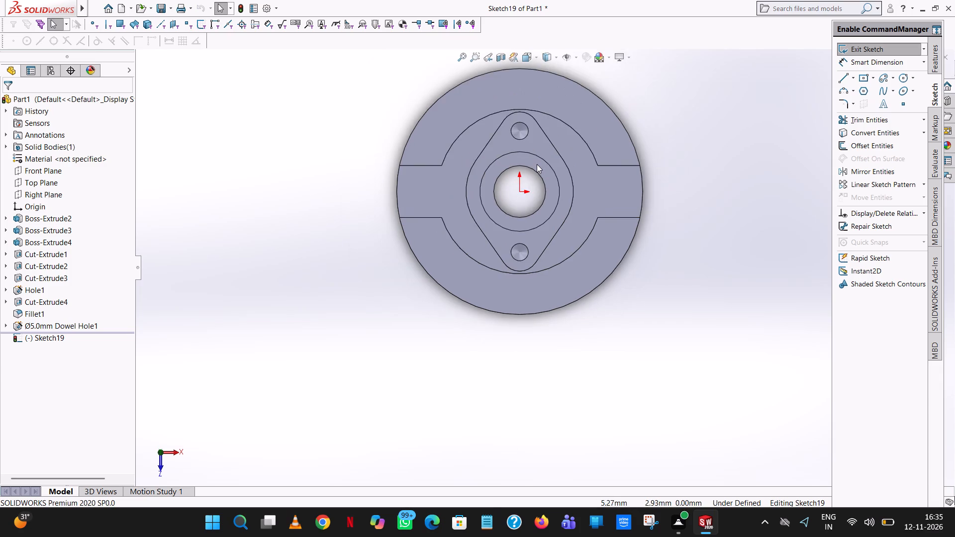
{"action": "scroll", "coordinate": [537, 164], "scroll_direction": "up", "scroll_amount": 2}
{"action": "scroll", "coordinate": [537, 166], "scroll_direction": "down", "scroll_amount": 3}
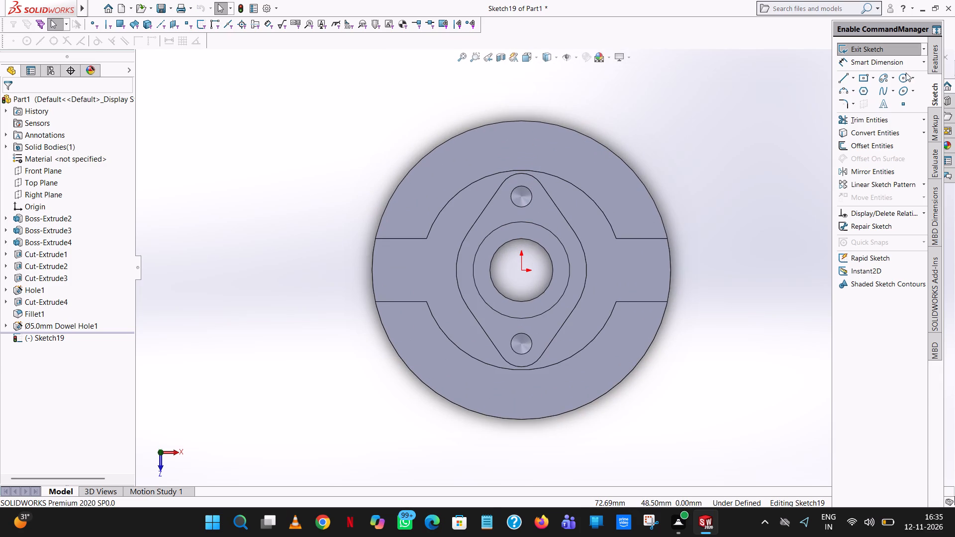
{"action": "left_click", "coordinate": [904, 80]}
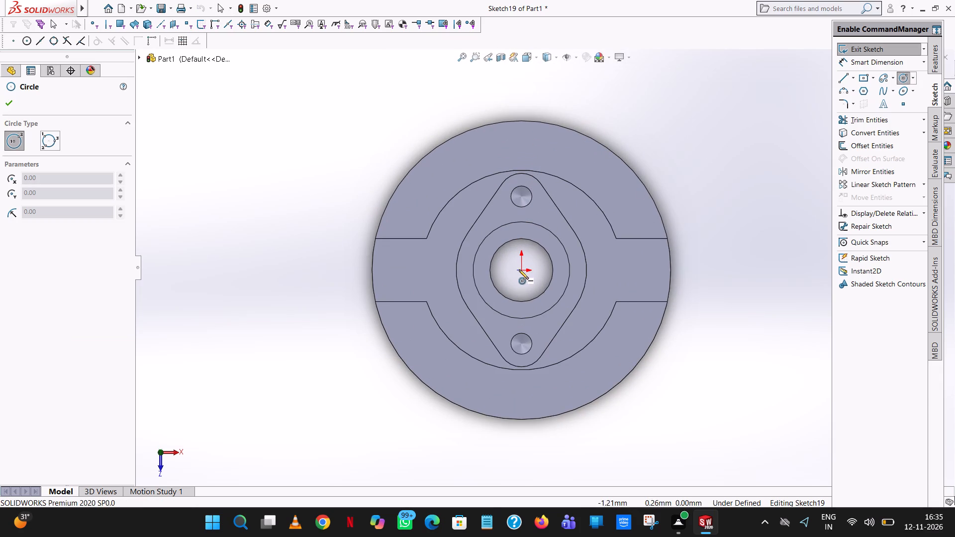
{"action": "left_click", "coordinate": [522, 271]}
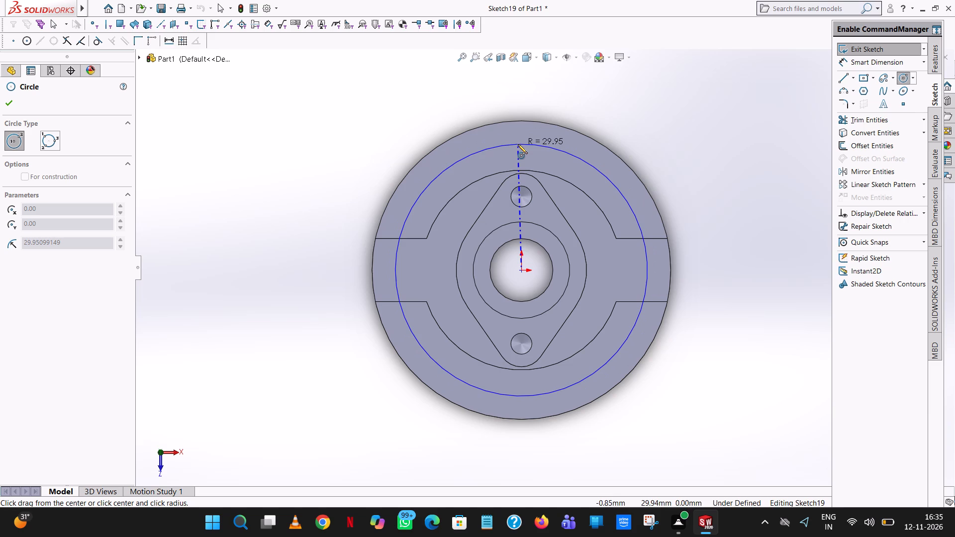
{"action": "left_click", "coordinate": [518, 144]}
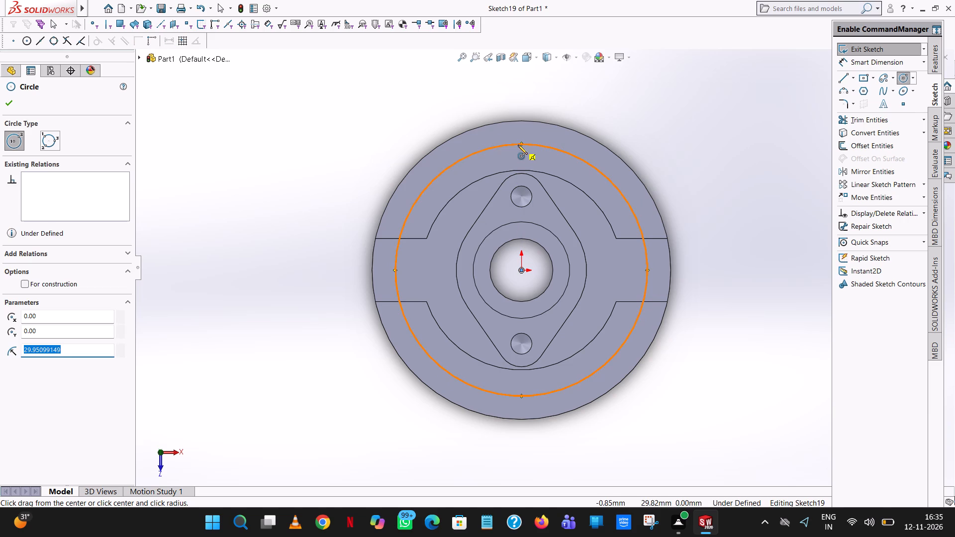
{"action": "type", "text": "59/2"}
{"action": "key", "text": "Return"}
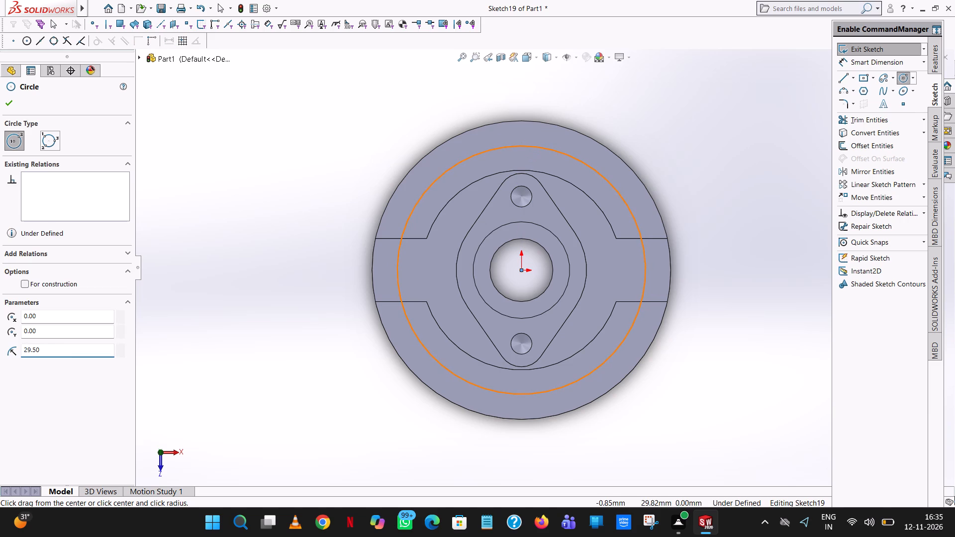
{"action": "right_click", "coordinate": [518, 145]}
{"action": "left_click", "coordinate": [546, 156]}
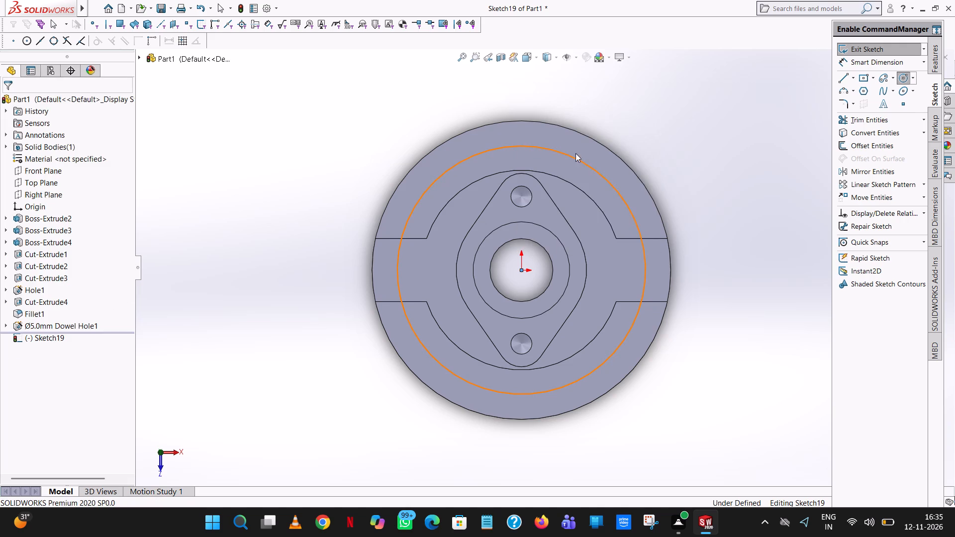
{"action": "left_click", "coordinate": [710, 118]}
Draw a circle of radius 9/2 mm centred on the top point of the 59 mm circle.
{"action": "left_click", "coordinate": [906, 77]}
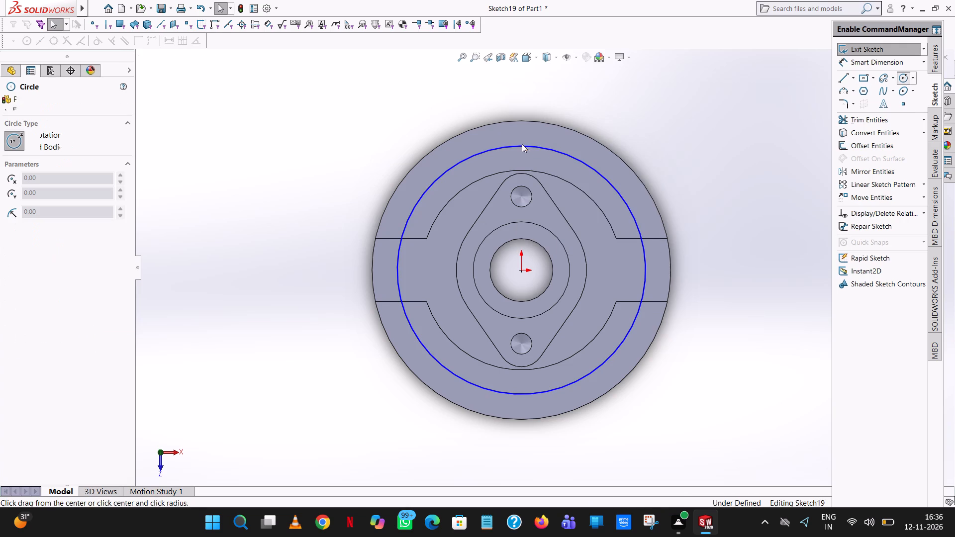
{"action": "left_click", "coordinate": [521, 146]}
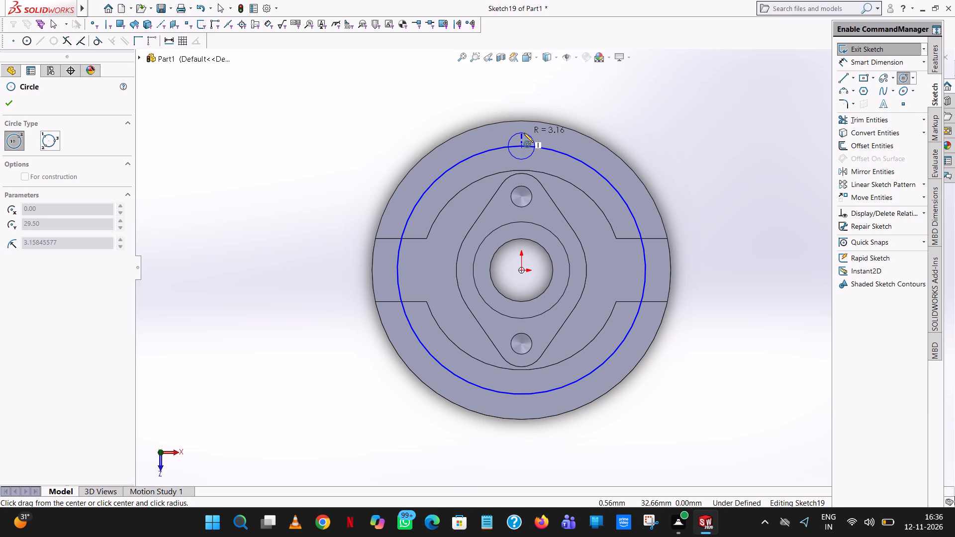
{"action": "left_click", "coordinate": [524, 133]}
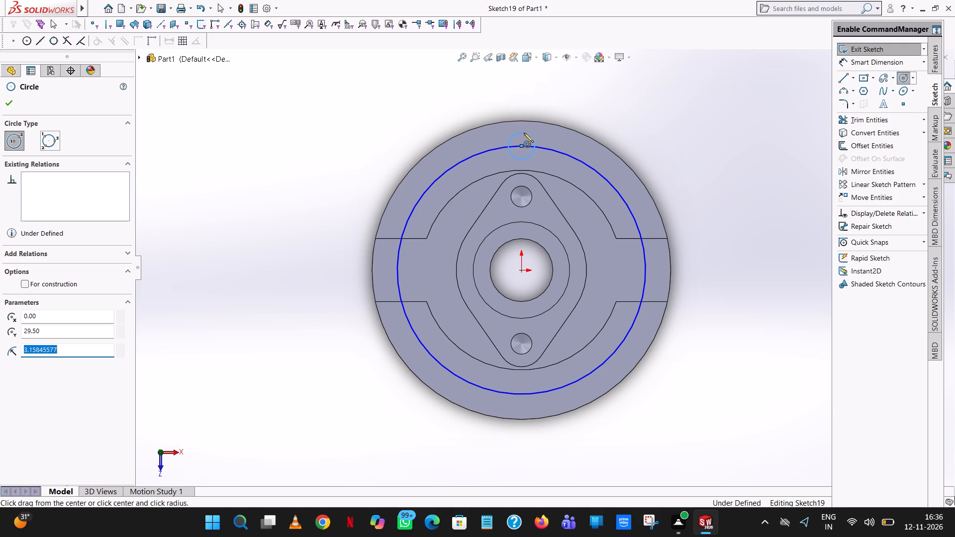
{"action": "type", "text": "9/"}
{"action": "key", "text": "2"}
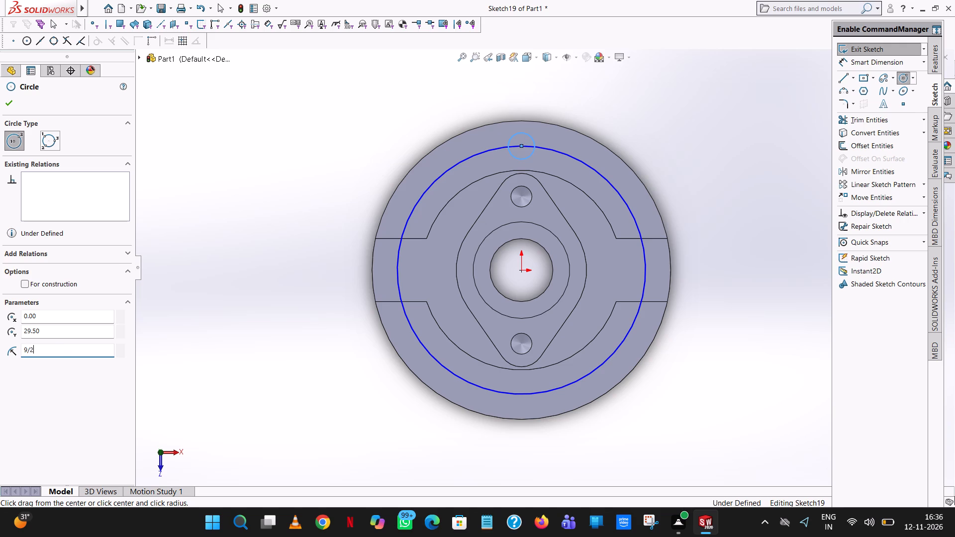
{"action": "key", "text": "Return"}
{"action": "right_click", "coordinate": [524, 133]}
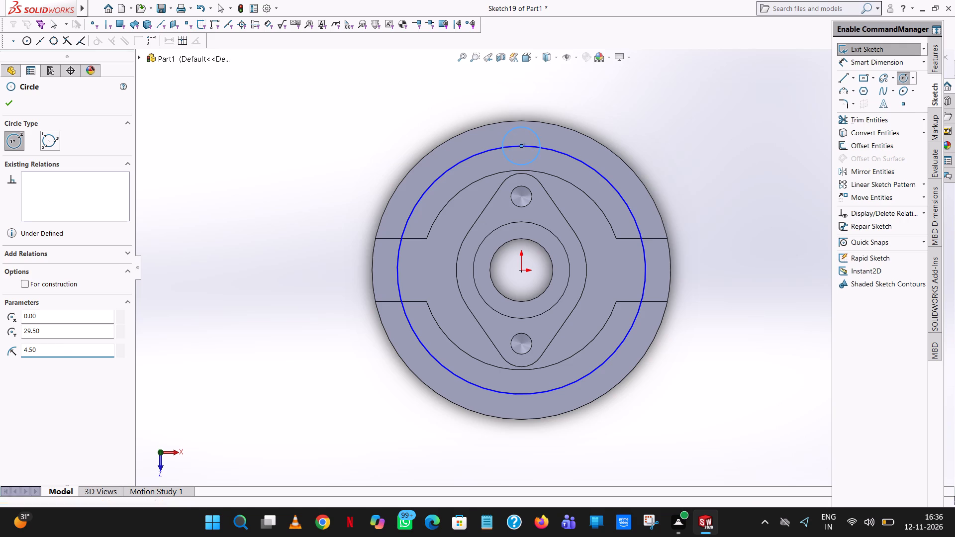
{"action": "left_click", "coordinate": [543, 140]}
{"action": "left_click", "coordinate": [659, 112]}
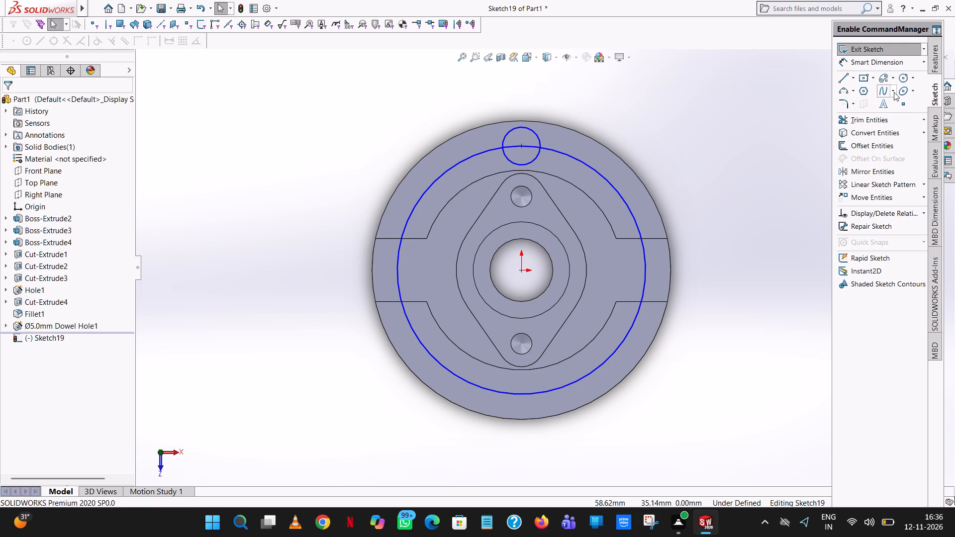
Dimension the diameters of the small hole circle and the large origin-centred circle.
{"action": "left_click", "coordinate": [894, 64]}
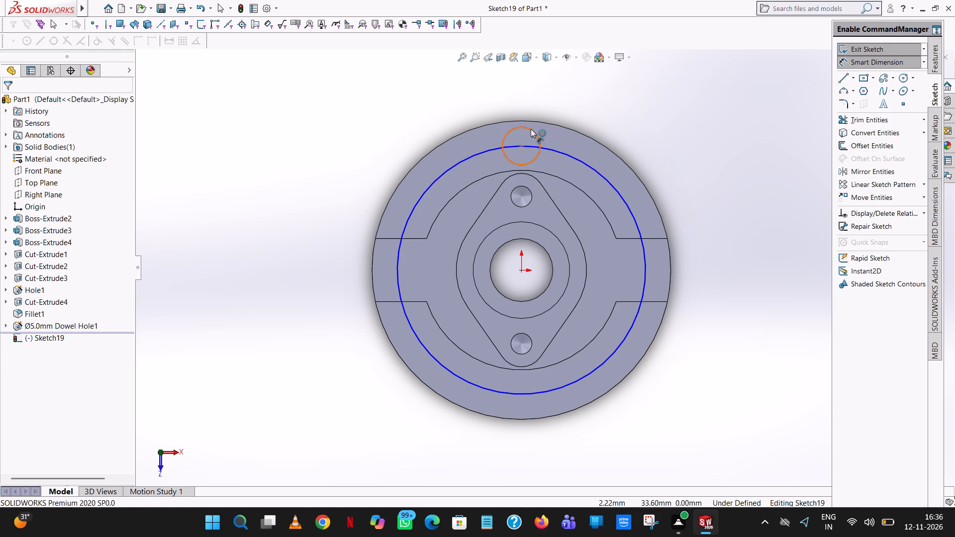
{"action": "left_click", "coordinate": [531, 129]}
{"action": "left_click", "coordinate": [643, 94]}
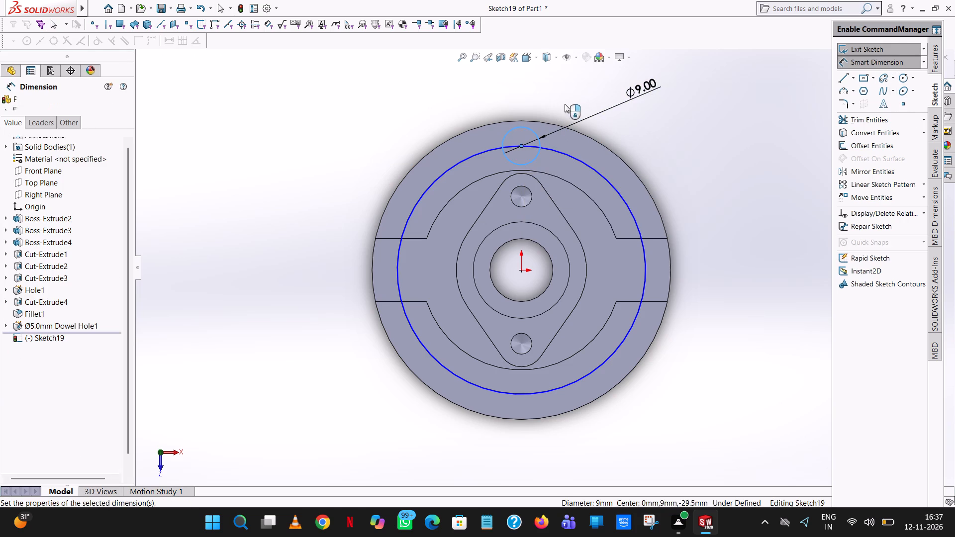
{"action": "left_click", "coordinate": [597, 79]}
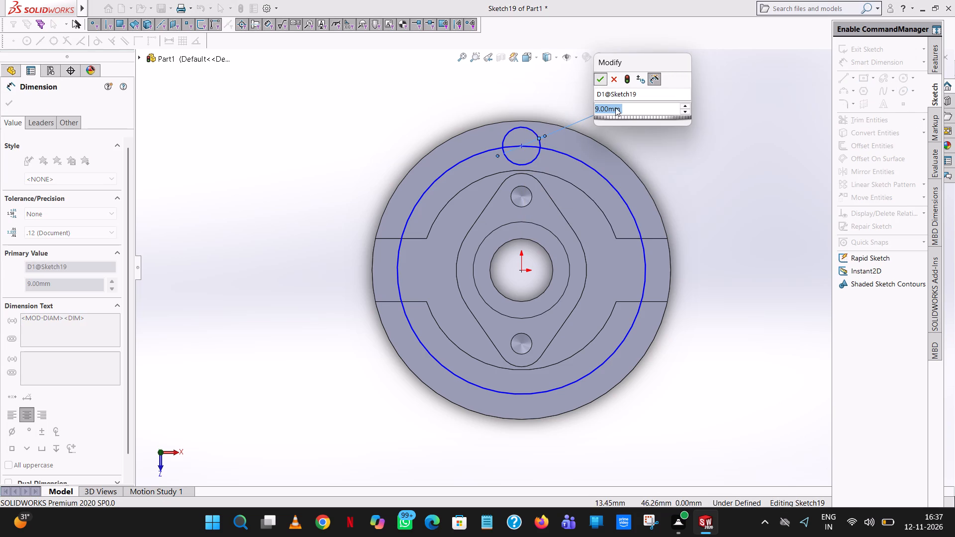
{"action": "left_click", "coordinate": [631, 131]}
{"action": "left_click", "coordinate": [613, 184]}
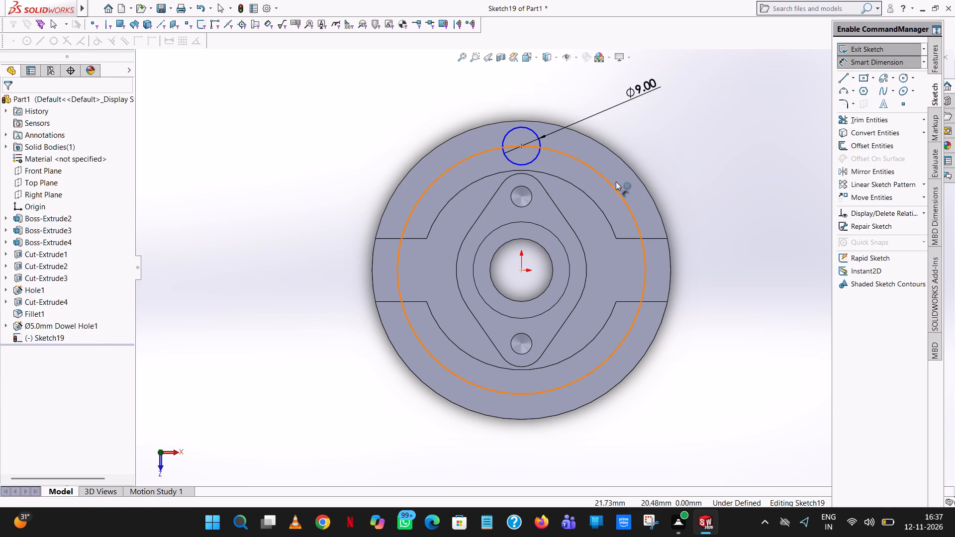
{"action": "left_click", "coordinate": [701, 123]}
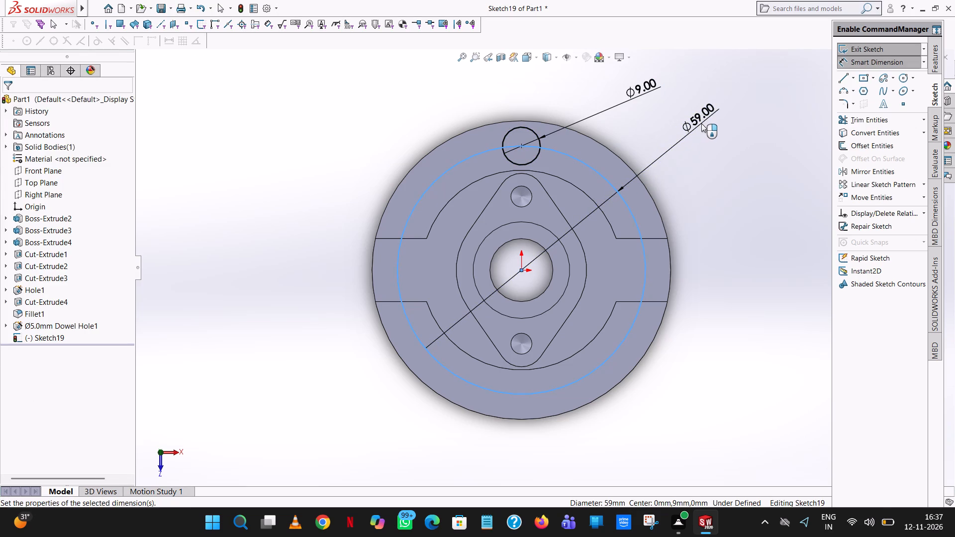
{"action": "left_click", "coordinate": [659, 110]}
{"action": "left_click", "coordinate": [646, 110]}
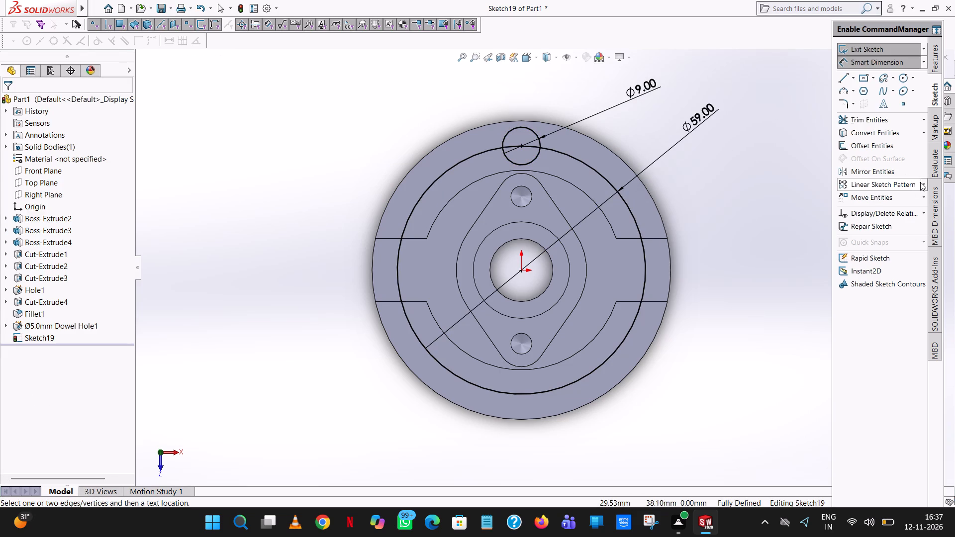
Circular-pattern the small hole circle around the origin with 6 equally spaced instances over 360 degrees.
{"action": "left_click", "coordinate": [925, 187]}
{"action": "left_click", "coordinate": [882, 204]}
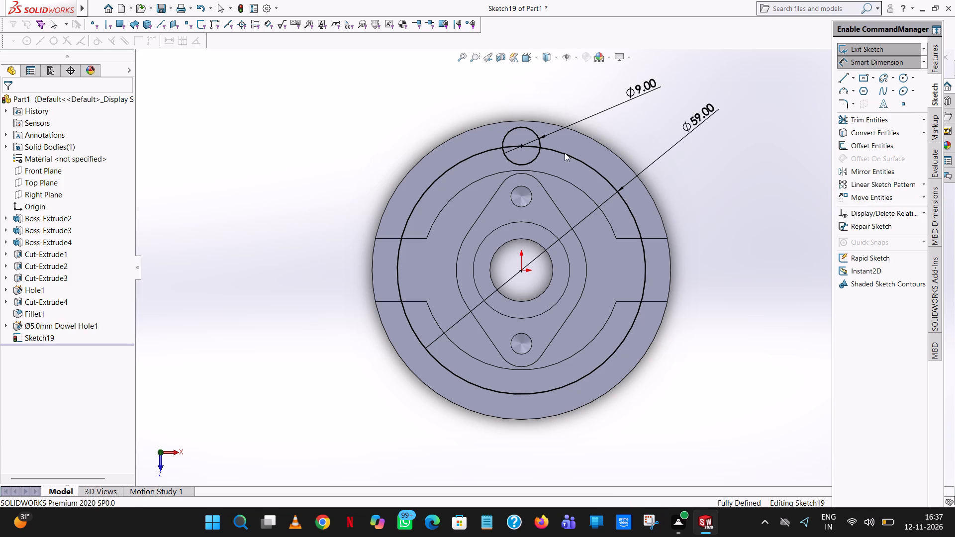
{"action": "left_click", "coordinate": [522, 127]}
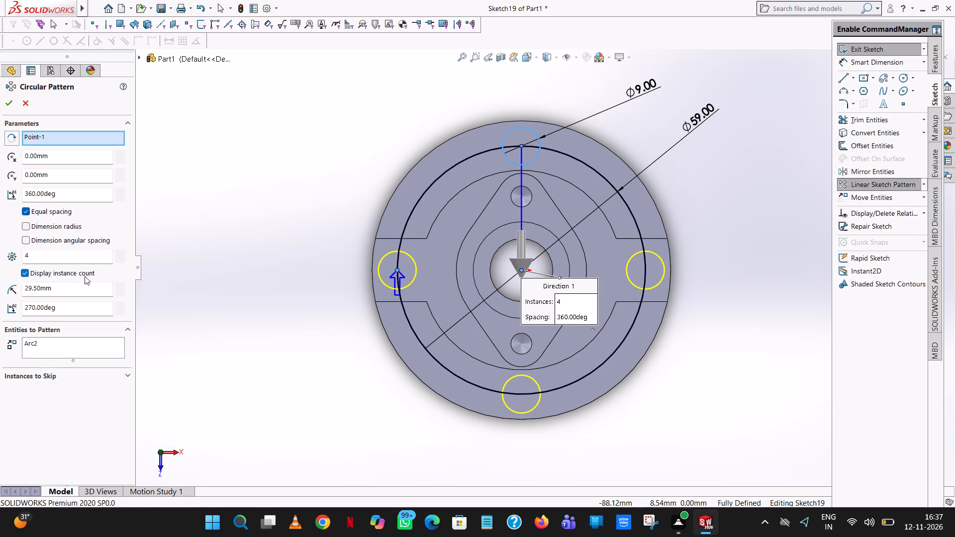
{"action": "left_click", "coordinate": [119, 251]}
{"action": "left_click", "coordinate": [119, 251]}
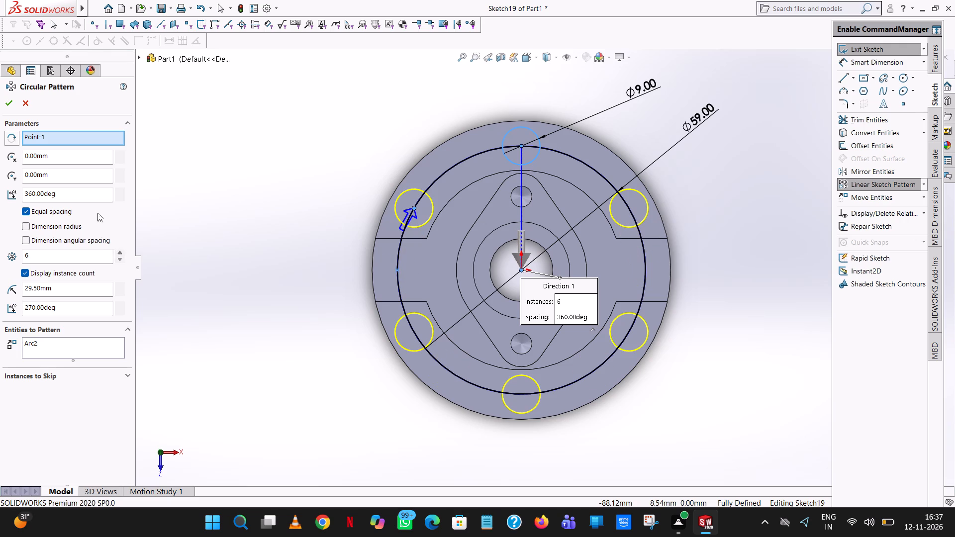
{"action": "left_click", "coordinate": [12, 107]}
{"action": "left_click", "coordinate": [718, 205]}
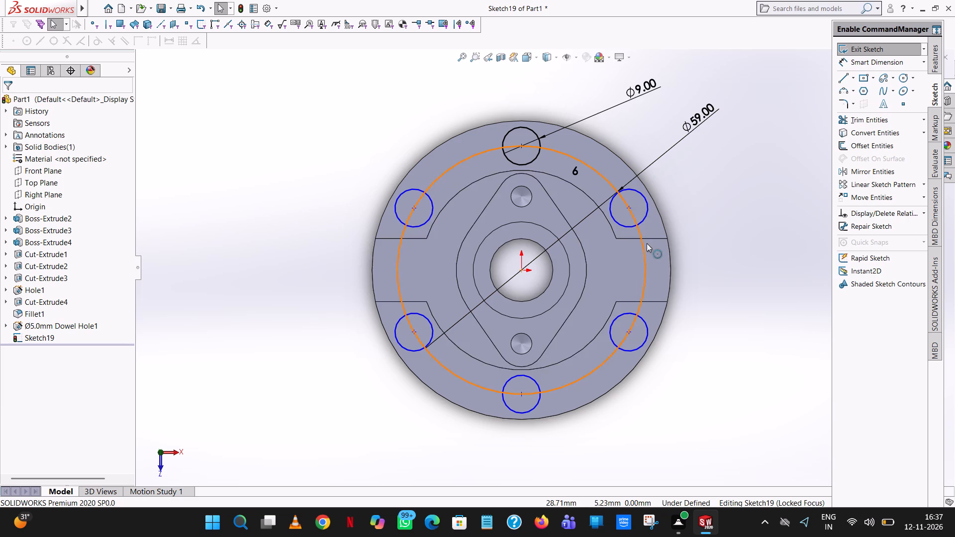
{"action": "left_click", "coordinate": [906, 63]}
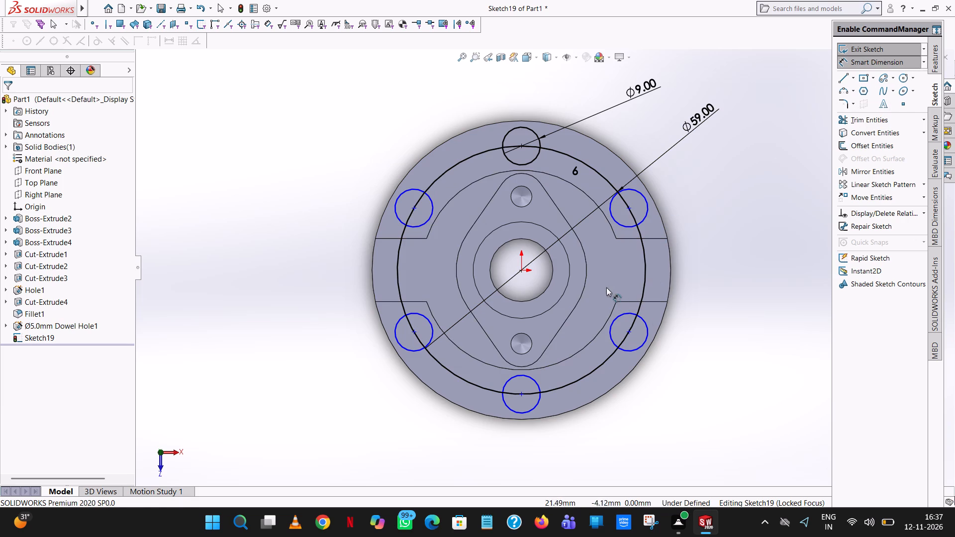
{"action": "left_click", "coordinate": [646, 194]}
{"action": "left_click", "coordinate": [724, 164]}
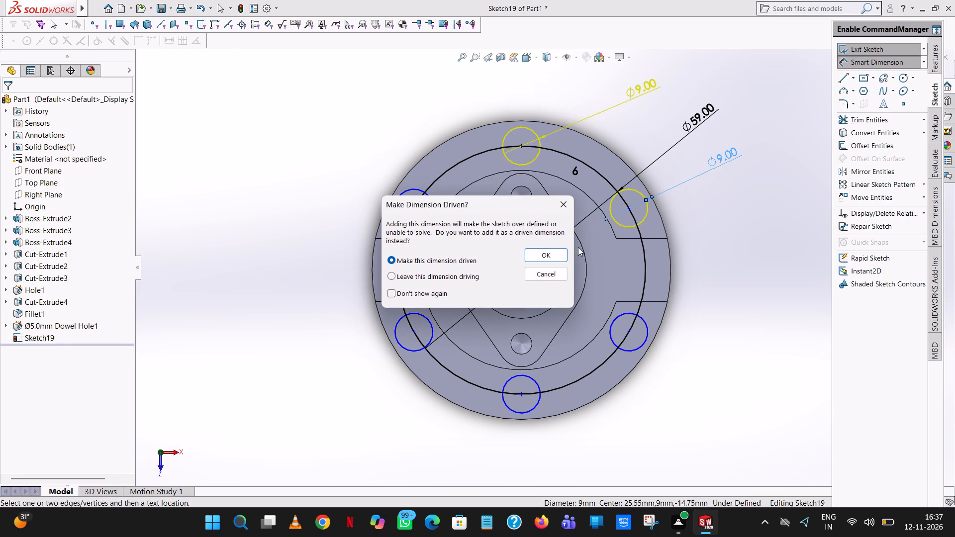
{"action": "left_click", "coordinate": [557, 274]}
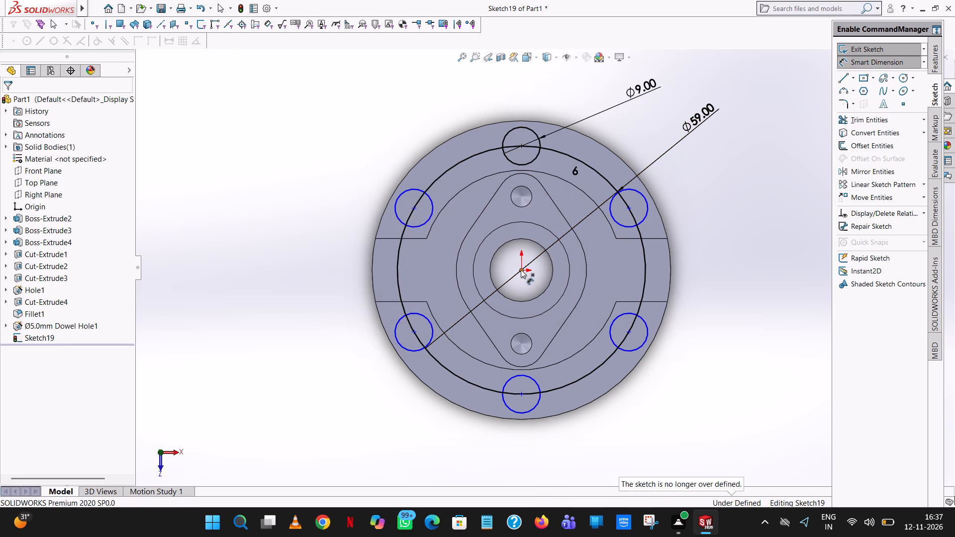
Dimension the horizontal and vertical distances from the origin to the centre of the patterned circle at the upper right of the flange.
{"action": "left_click", "coordinate": [521, 269]}
{"action": "left_click", "coordinate": [629, 208]}
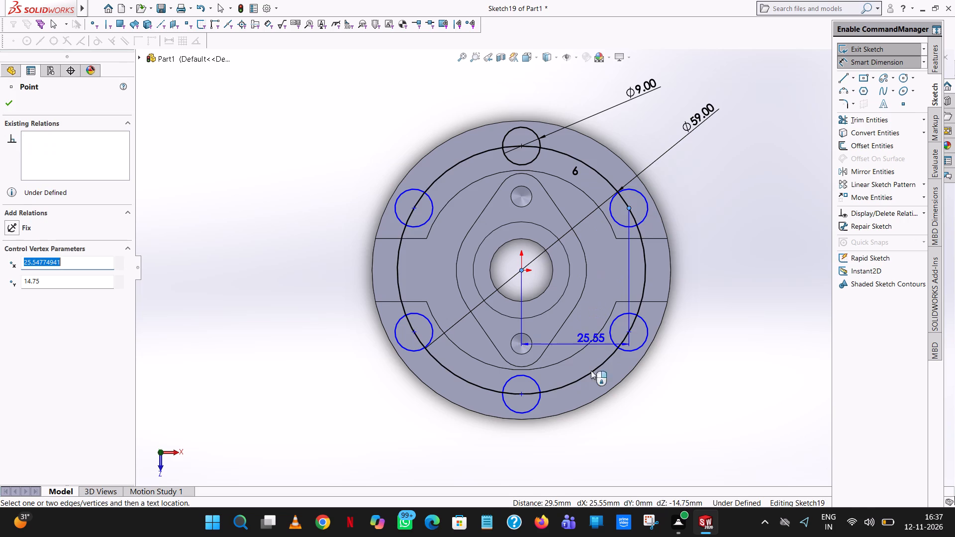
{"action": "left_click", "coordinate": [589, 429]}
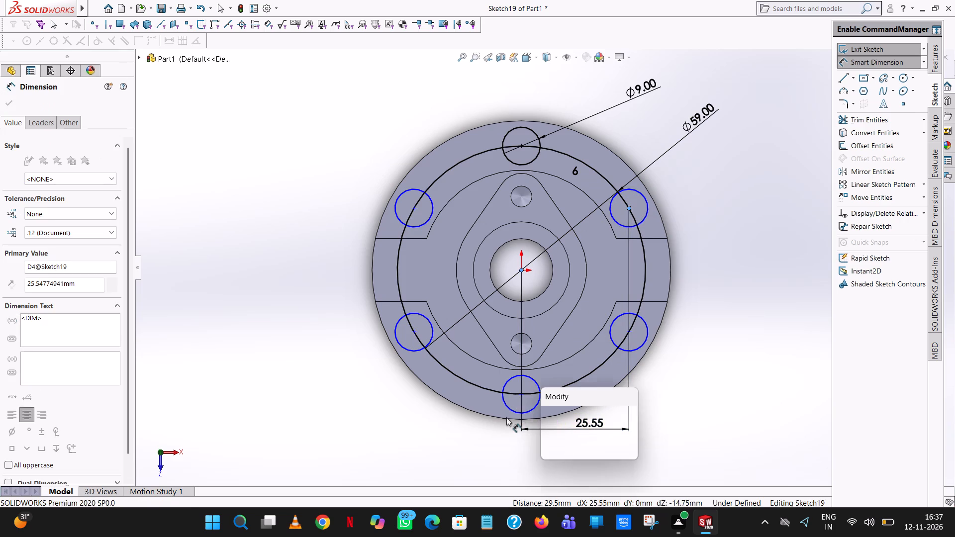
{"action": "left_click", "coordinate": [547, 411]}
{"action": "left_click", "coordinate": [702, 381]}
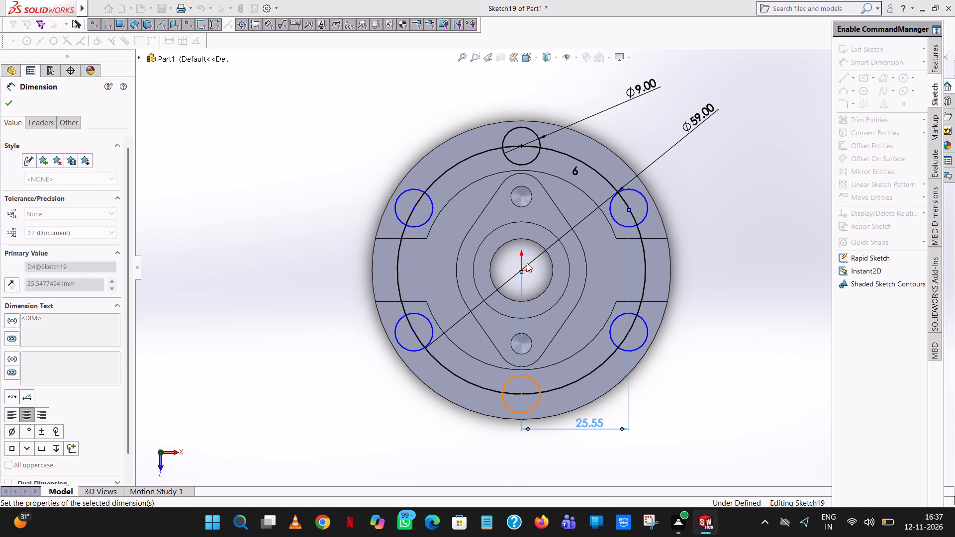
{"action": "left_click", "coordinate": [522, 271]}
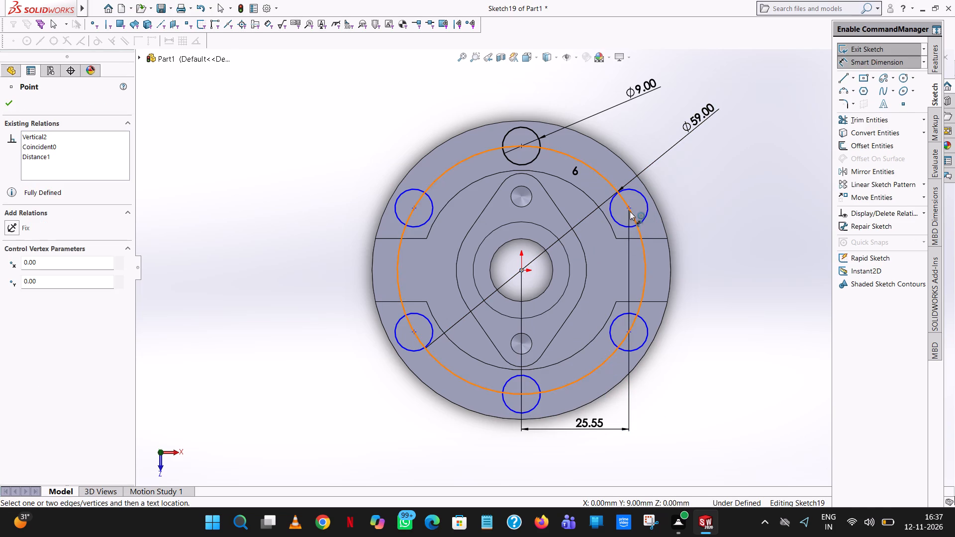
{"action": "left_click", "coordinate": [629, 209]}
{"action": "left_click", "coordinate": [727, 235]}
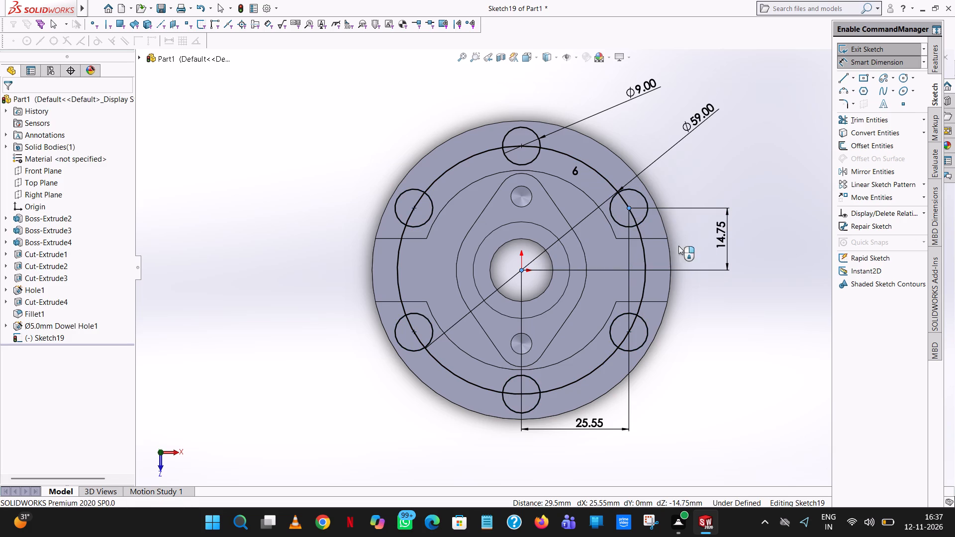
{"action": "left_click", "coordinate": [682, 218]}
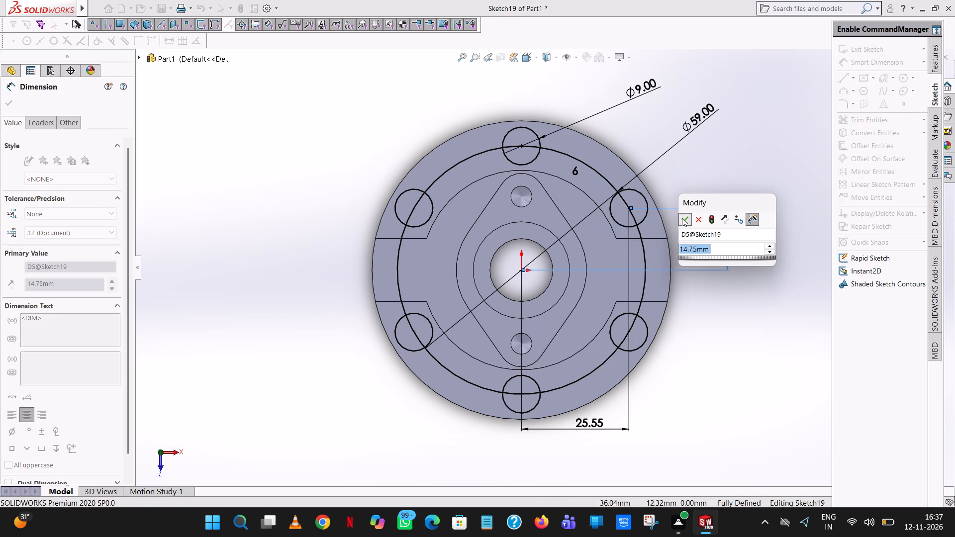
{"action": "left_click", "coordinate": [706, 180]}
{"action": "left_click", "coordinate": [715, 373]}
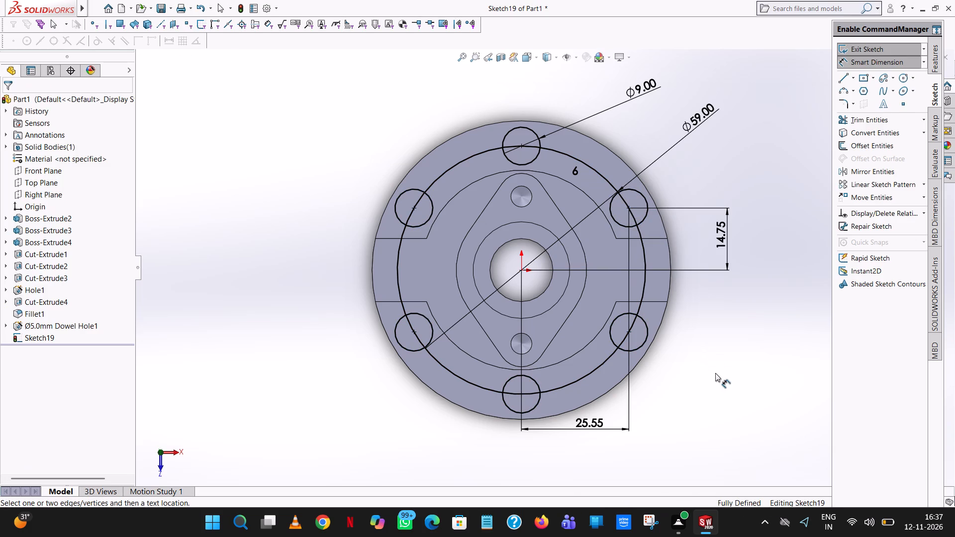
Convert the 59 mm circle through the hole centres to construction geometry.
{"action": "scroll", "coordinate": [716, 373], "scroll_direction": "up", "scroll_amount": 1}
{"action": "middle_click_drag", "start_coordinate": [717, 368], "coordinate": [736, 211]}
{"action": "scroll", "coordinate": [736, 211], "scroll_direction": "up", "scroll_amount": 1}
{"action": "middle_click_drag", "start_coordinate": [696, 344], "coordinate": [662, 395]}
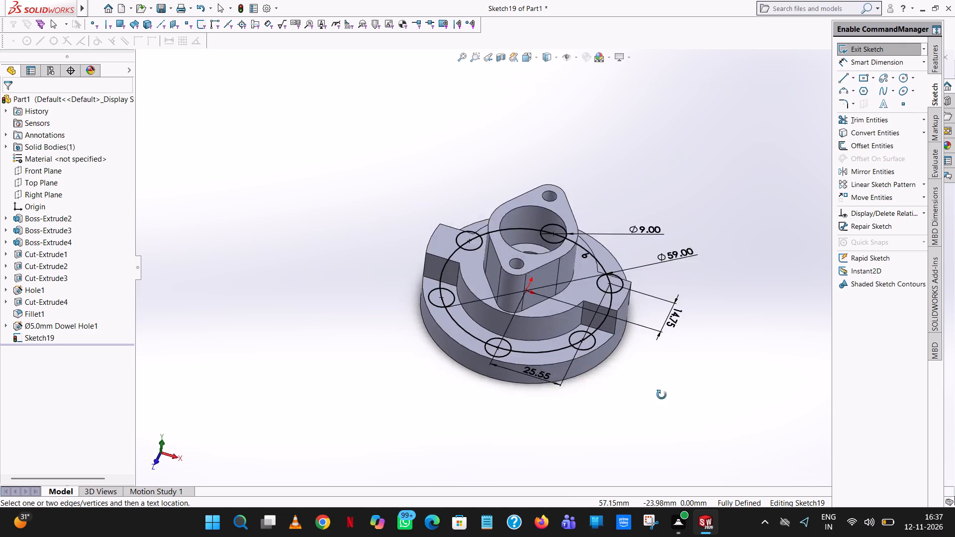
{"action": "middle_click_drag", "start_coordinate": [662, 395], "coordinate": [653, 504]}
{"action": "left_click", "coordinate": [597, 215]}
{"action": "right_click", "coordinate": [597, 215]}
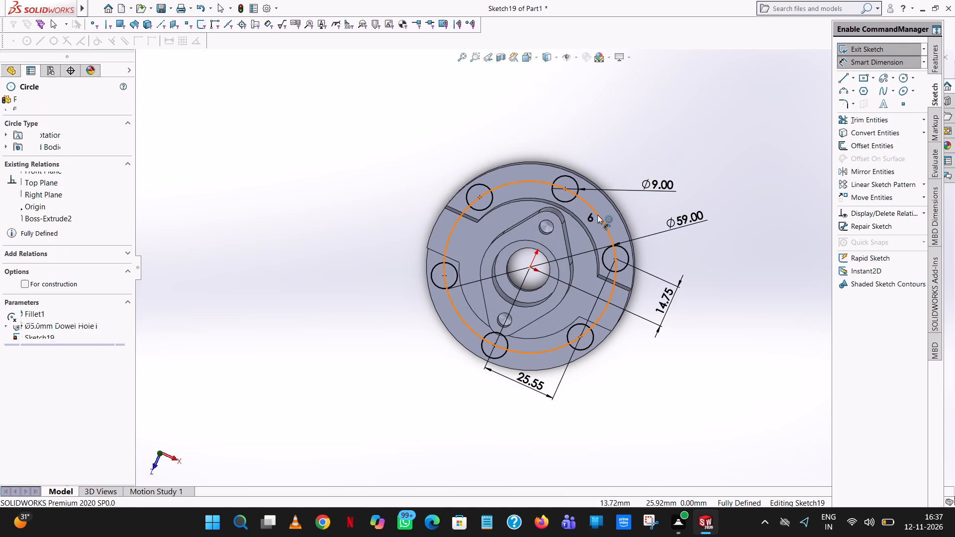
{"action": "key", "text": "Escape"}
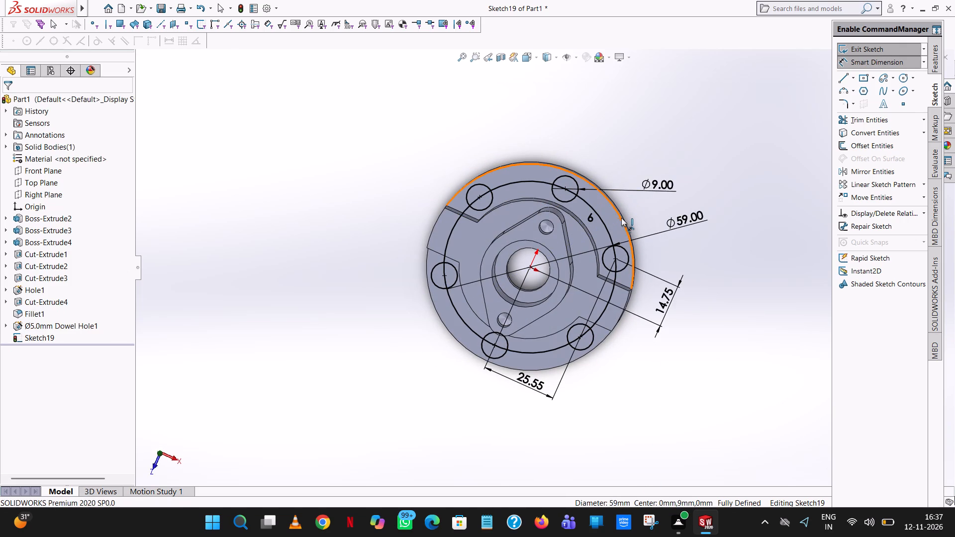
{"action": "key", "text": "Escape"}
{"action": "left_click", "coordinate": [605, 229]}
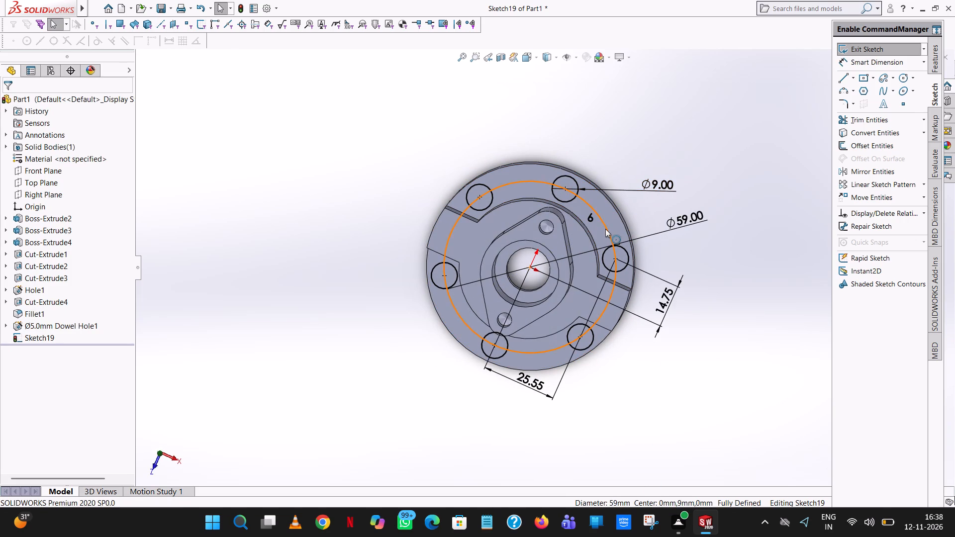
{"action": "right_click", "coordinate": [605, 229]}
{"action": "left_click", "coordinate": [627, 214]}
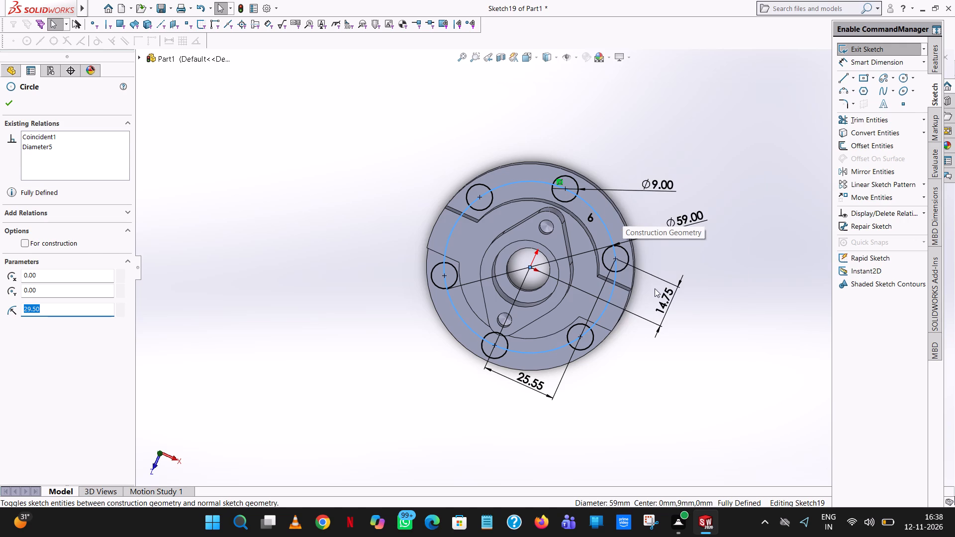
Cut the six sketched circles into the flange with a blind Extruded Cut 5.5 mm deep.
{"action": "left_click", "coordinate": [936, 52]}
{"action": "left_click", "coordinate": [904, 118]}
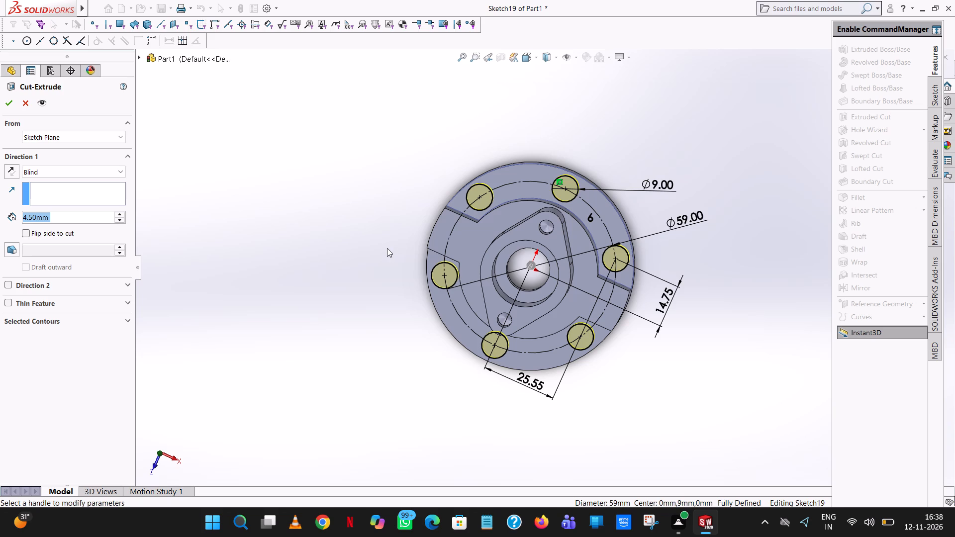
{"action": "type", "text": "5.5"}
{"action": "key", "text": "Return"}
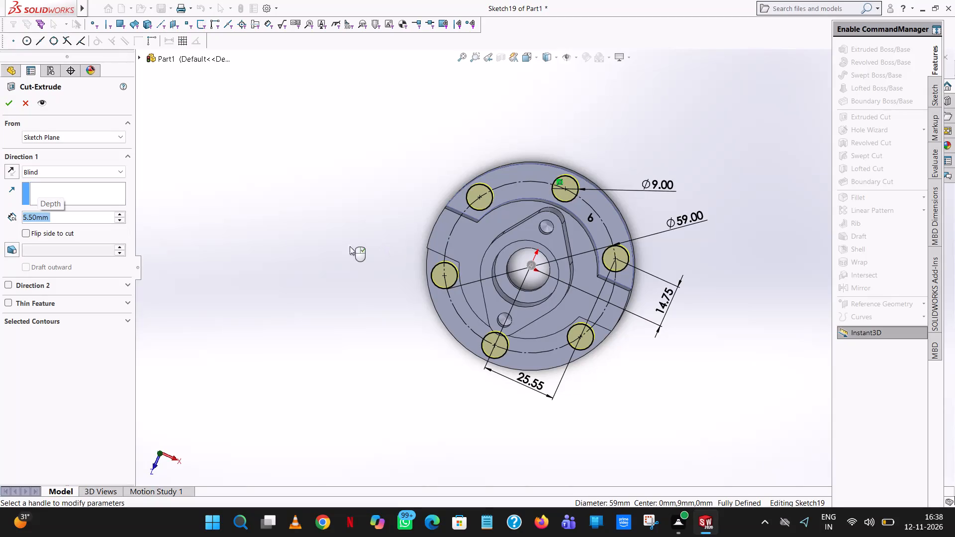
{"action": "left_click", "coordinate": [10, 104]}
{"action": "left_click", "coordinate": [283, 163]}
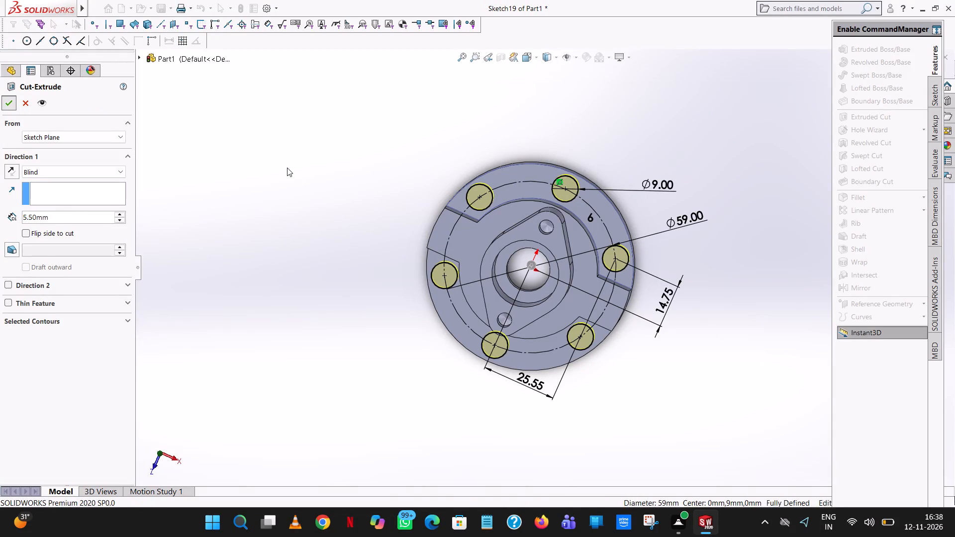
Start an Extruded Cut sketch on the floor of the upper 9 mm hole and draw a concentric circle with a 5.5/2 mm radius.
{"action": "middle_click_drag", "start_coordinate": [578, 416], "coordinate": [585, 393]}
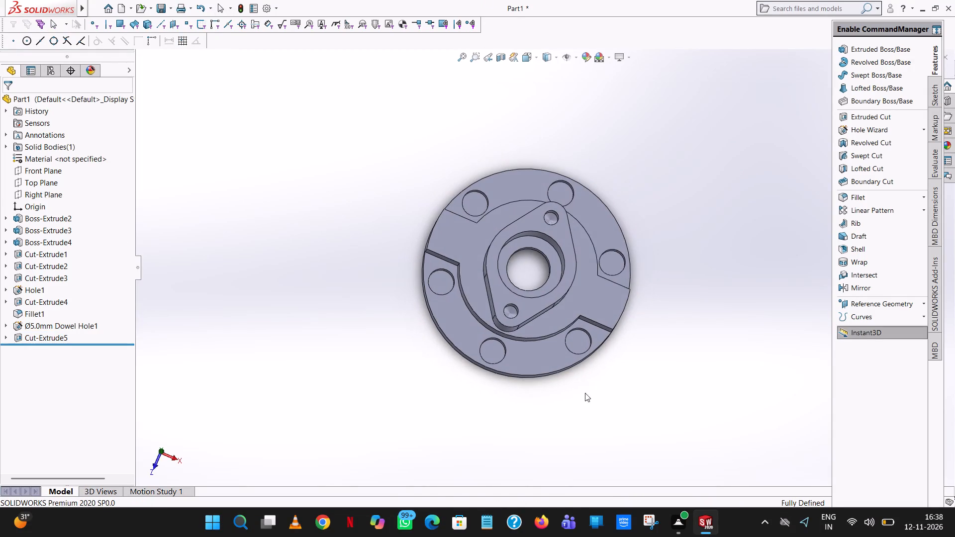
{"action": "scroll", "coordinate": [546, 196], "scroll_direction": "down", "scroll_amount": 2}
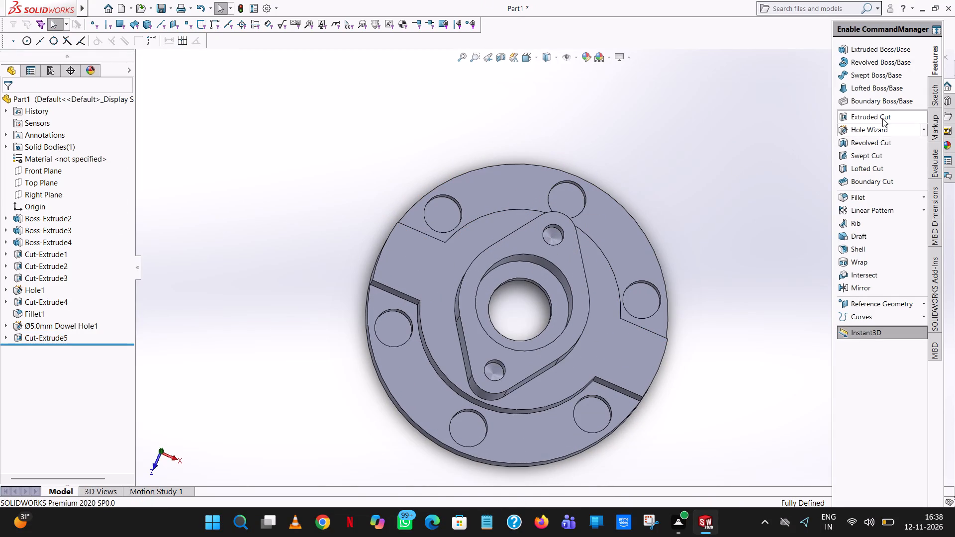
{"action": "left_click", "coordinate": [882, 118]}
{"action": "left_click", "coordinate": [573, 196]}
{"action": "scroll", "coordinate": [578, 192], "scroll_direction": "down", "scroll_amount": 4}
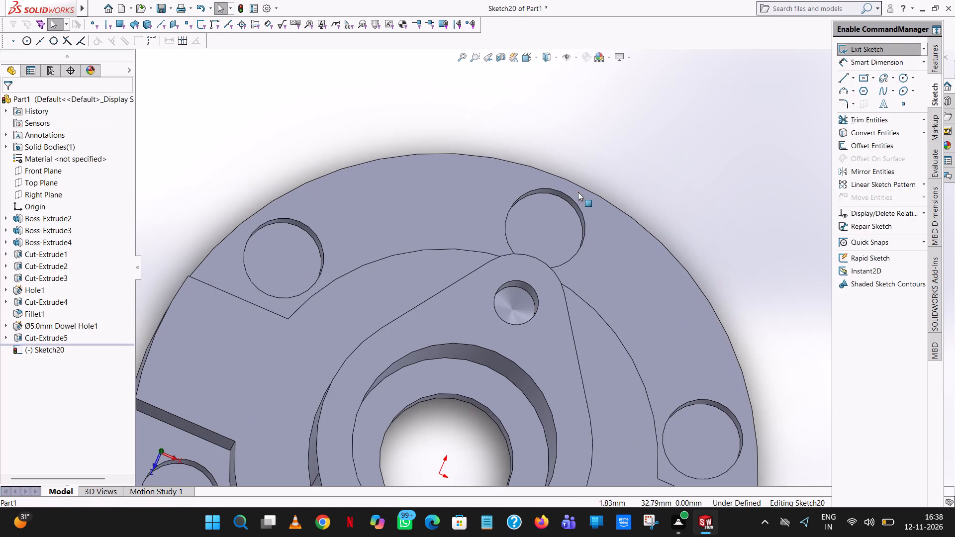
{"action": "left_click", "coordinate": [902, 78]}
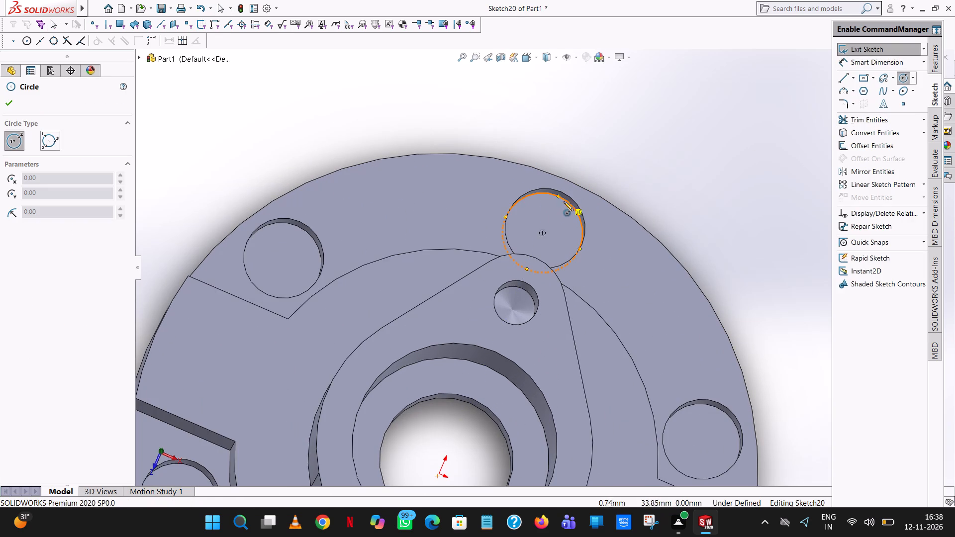
{"action": "left_click", "coordinate": [542, 232]}
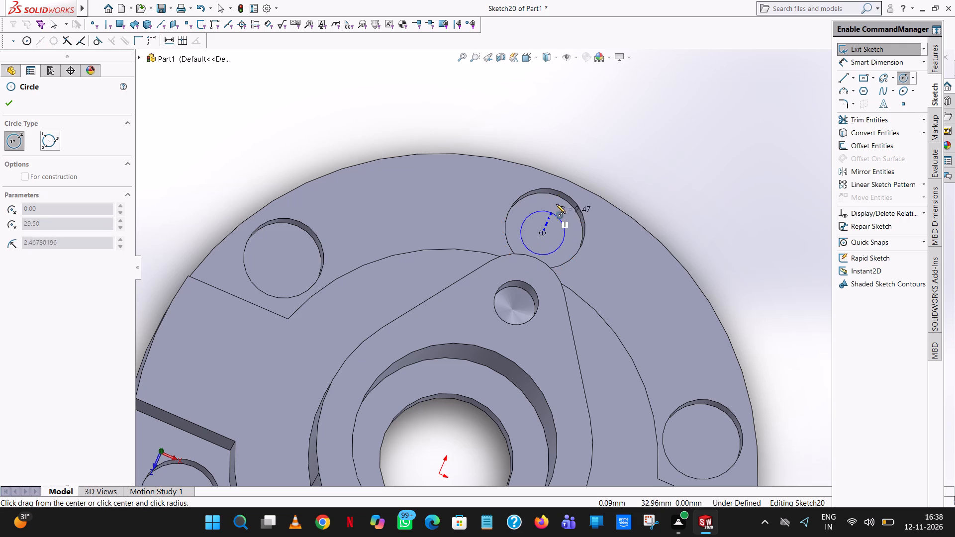
{"action": "left_click", "coordinate": [560, 199]}
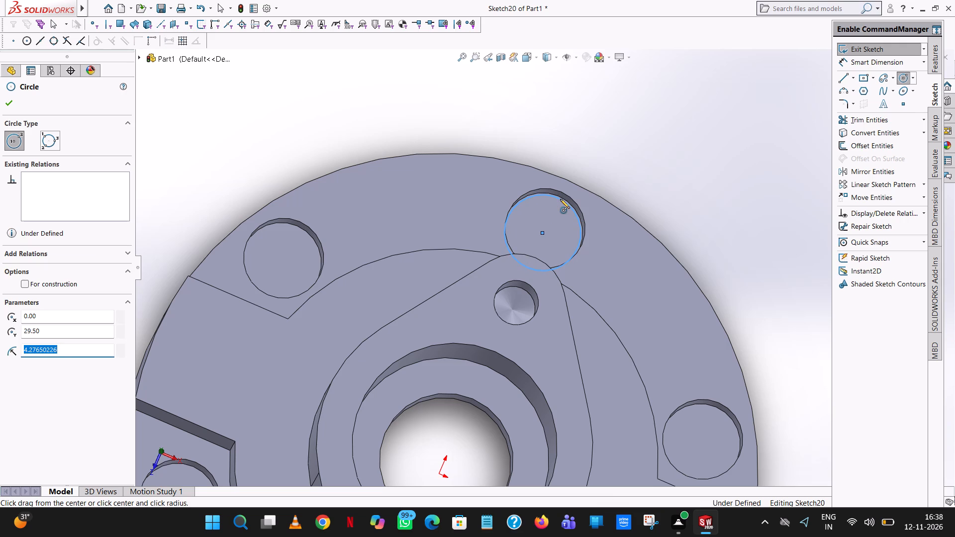
{"action": "type", "text": "5.5"}
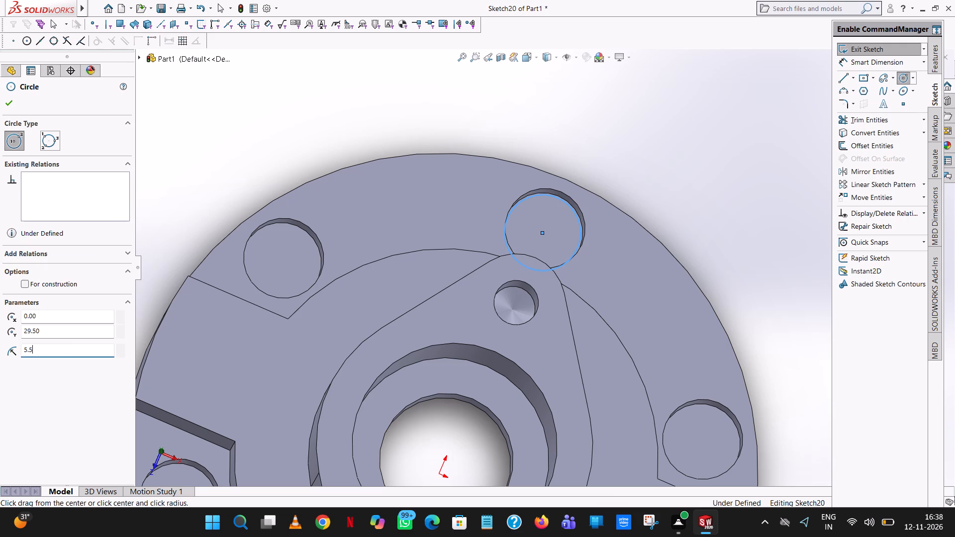
{"action": "type", "text": "/2"}
{"action": "key", "text": "Return"}
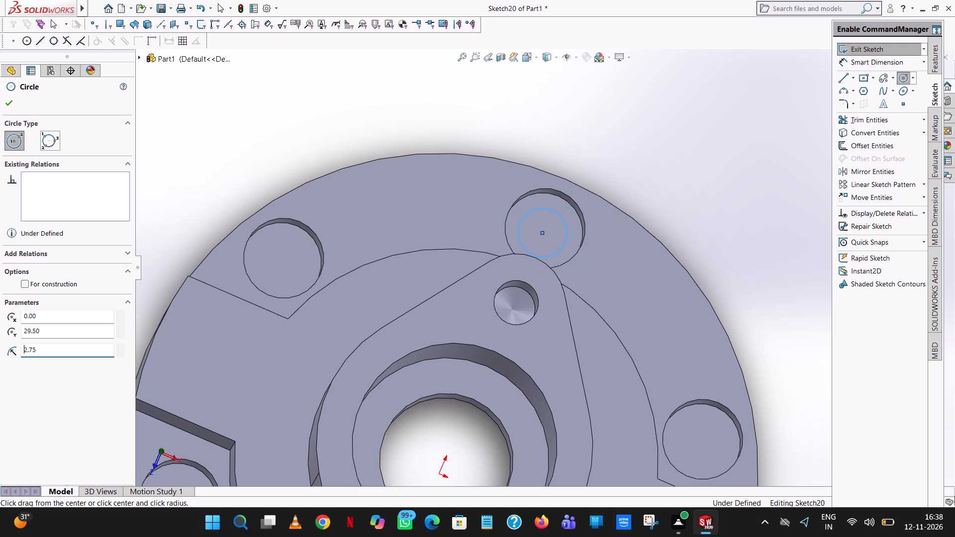
{"action": "right_click", "coordinate": [560, 199]}
{"action": "left_click", "coordinate": [573, 205]}
{"action": "left_click", "coordinate": [650, 167]}
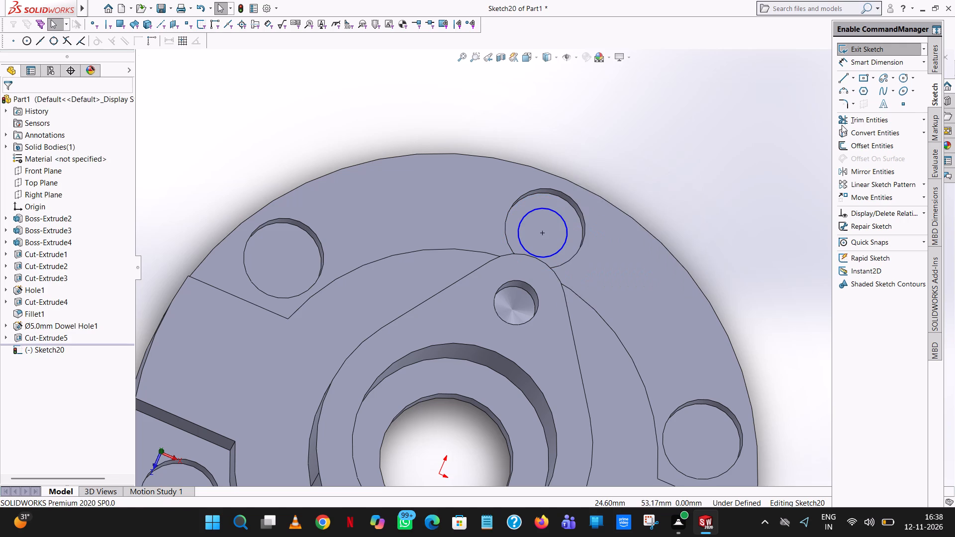
Dimension the new circle's diameter as 5.5 mm.
{"action": "left_click", "coordinate": [902, 66]}
{"action": "left_click", "coordinate": [554, 213]}
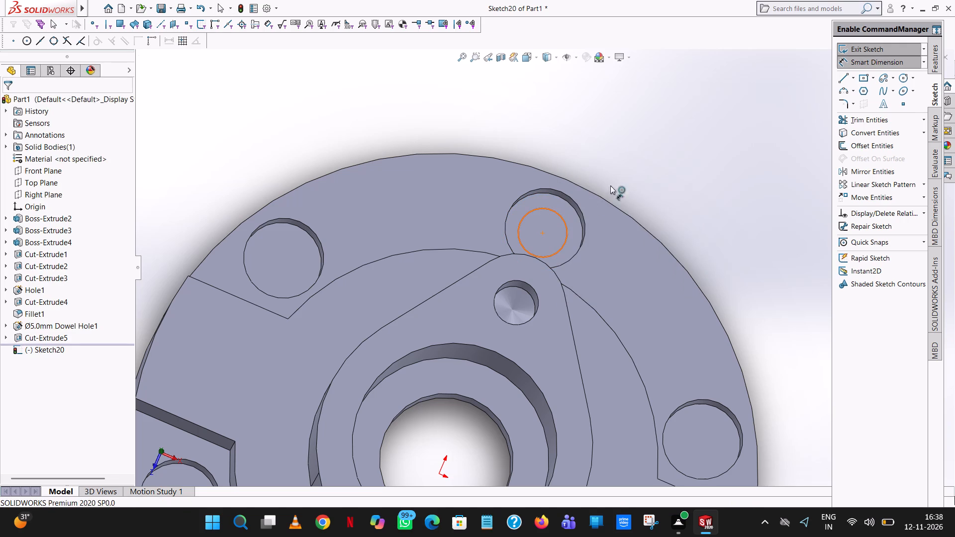
{"action": "left_click", "coordinate": [701, 128]}
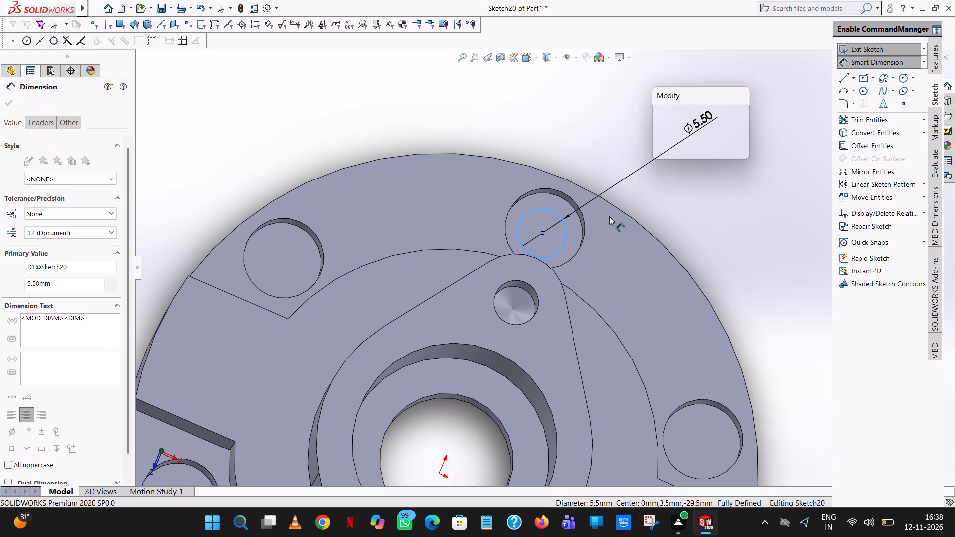
{"action": "left_click", "coordinate": [660, 115]}
{"action": "left_click", "coordinate": [685, 186]}
Circular-pattern the 5.5 mm circle around the origin with 6 equally spaced instances over 360 degrees.
{"action": "scroll", "coordinate": [682, 189], "scroll_direction": "up", "scroll_amount": 5}
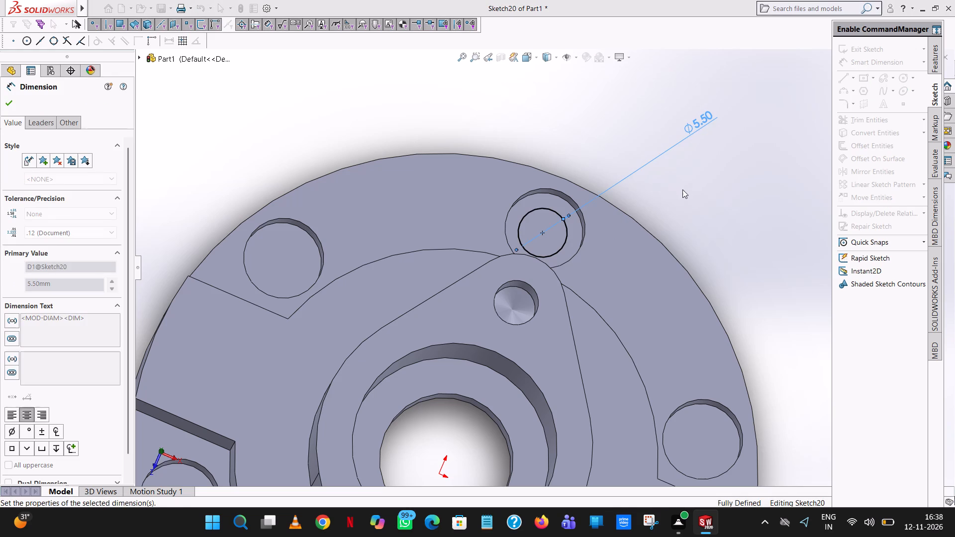
{"action": "scroll", "coordinate": [682, 190], "scroll_direction": "up", "scroll_amount": 6}
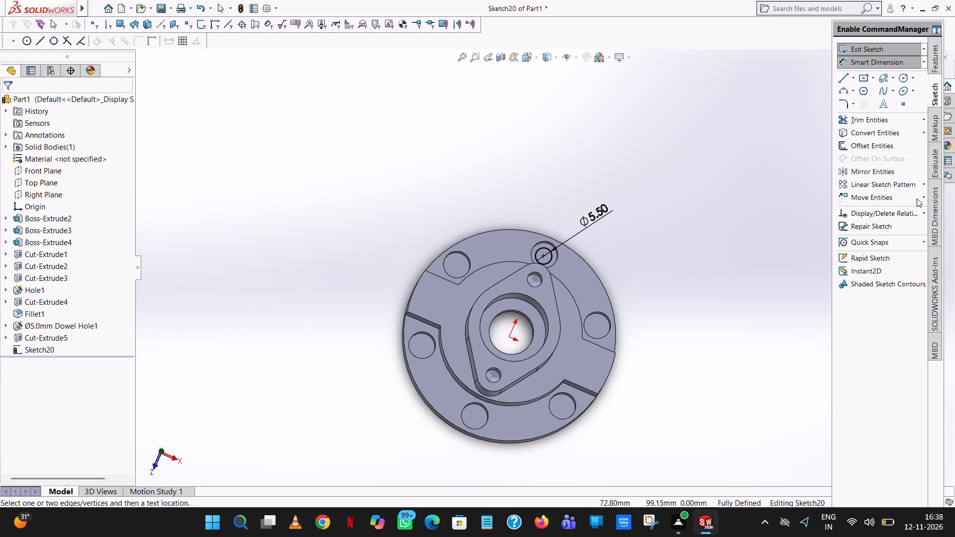
{"action": "left_click", "coordinate": [922, 197]}
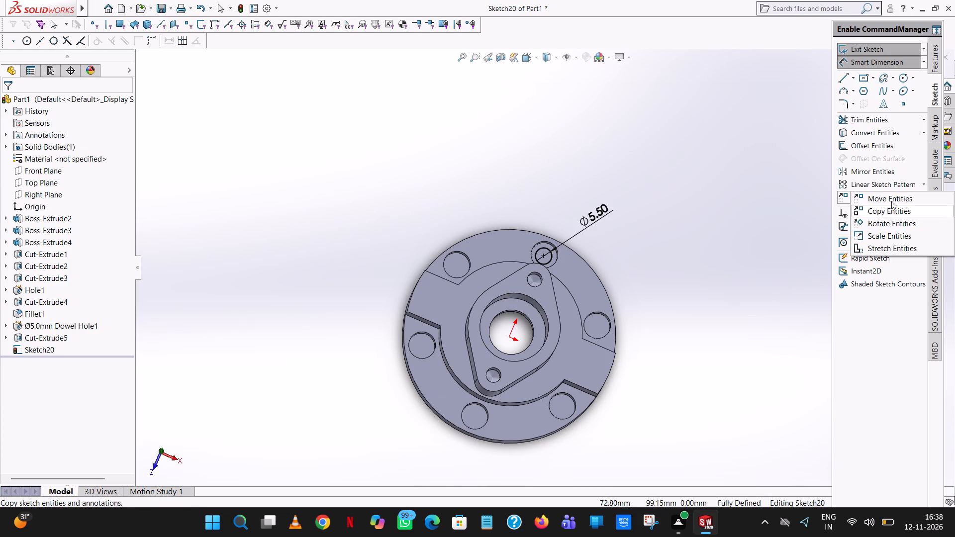
{"action": "left_click", "coordinate": [915, 196]}
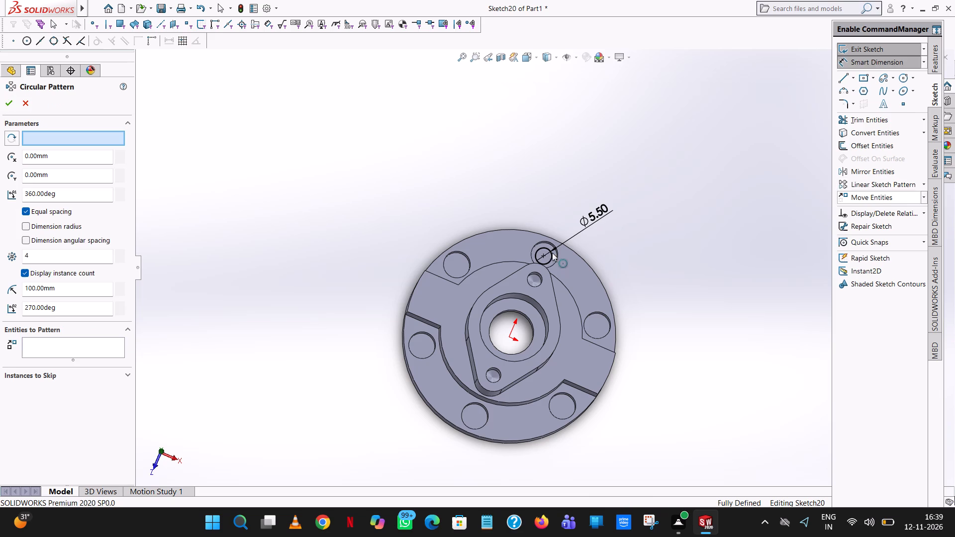
{"action": "left_click", "coordinate": [546, 248]}
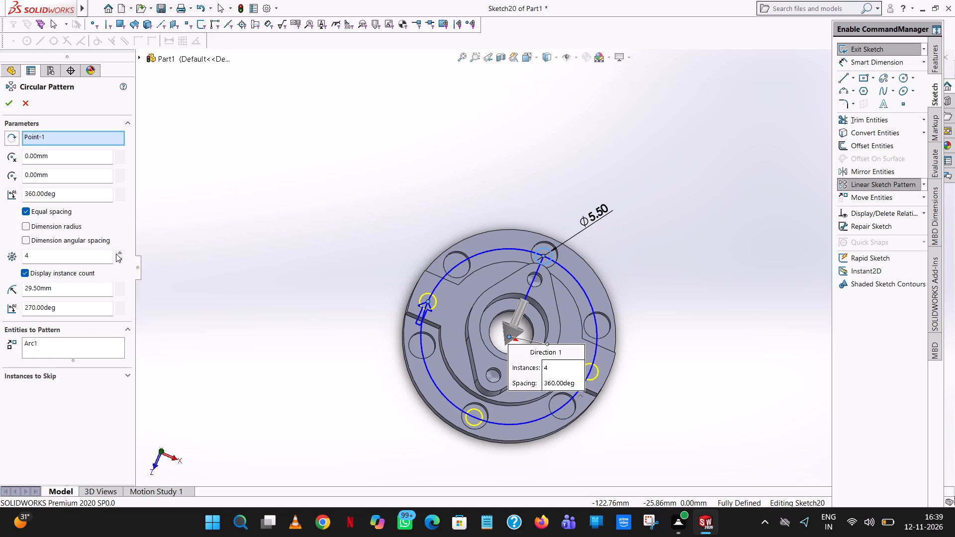
{"action": "double_click", "coordinate": [120, 251]}
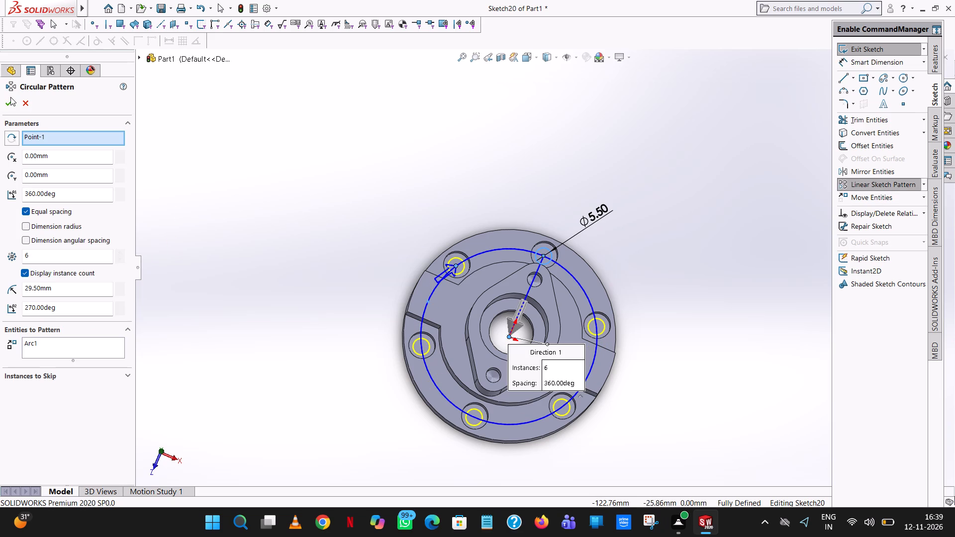
{"action": "left_click", "coordinate": [9, 97]}
{"action": "left_click", "coordinate": [375, 123]}
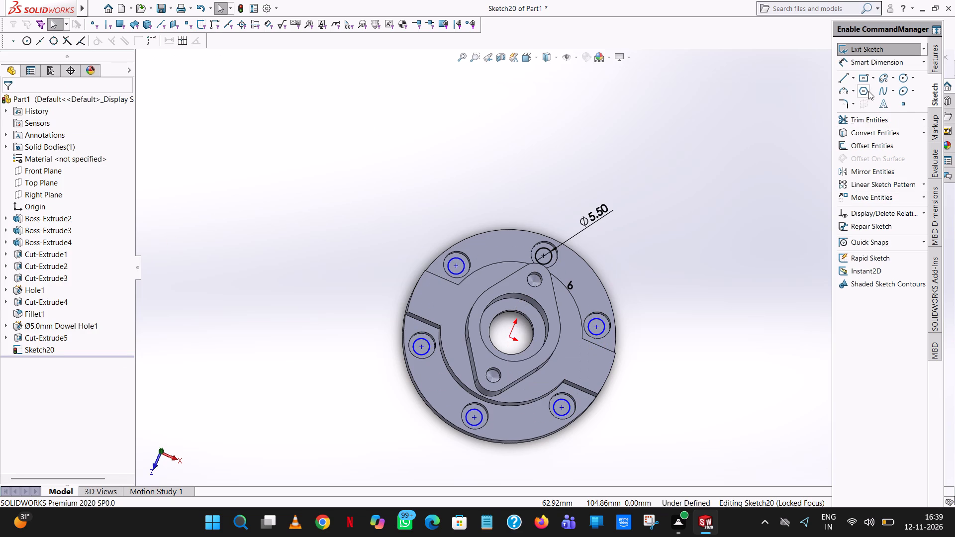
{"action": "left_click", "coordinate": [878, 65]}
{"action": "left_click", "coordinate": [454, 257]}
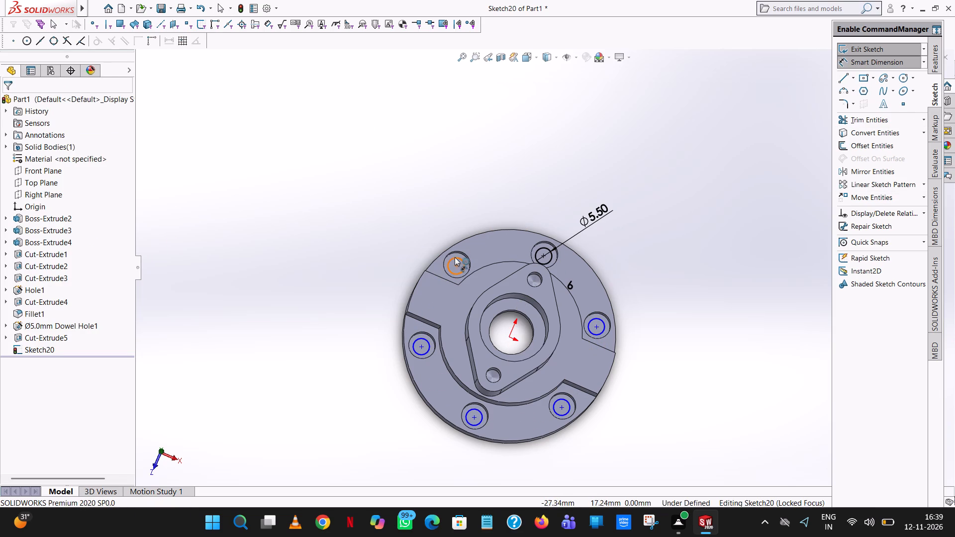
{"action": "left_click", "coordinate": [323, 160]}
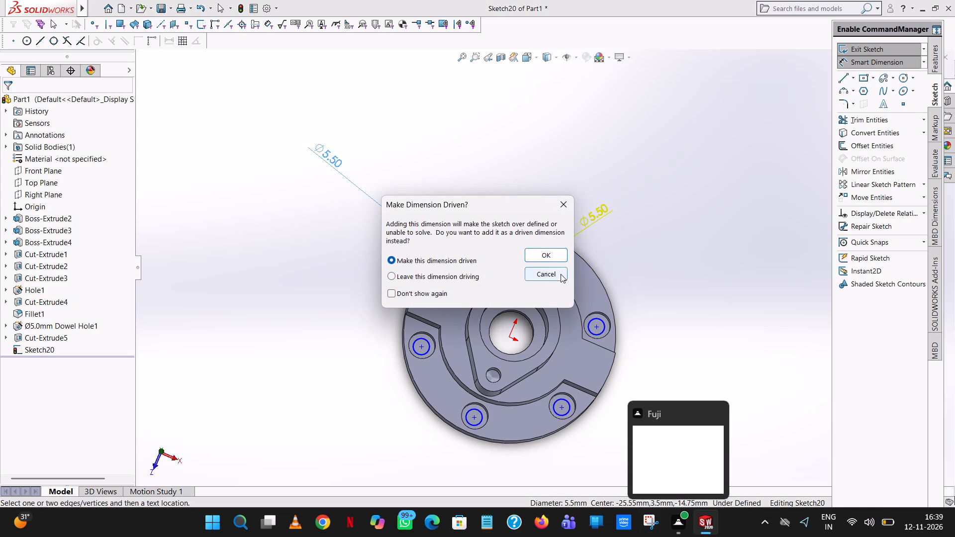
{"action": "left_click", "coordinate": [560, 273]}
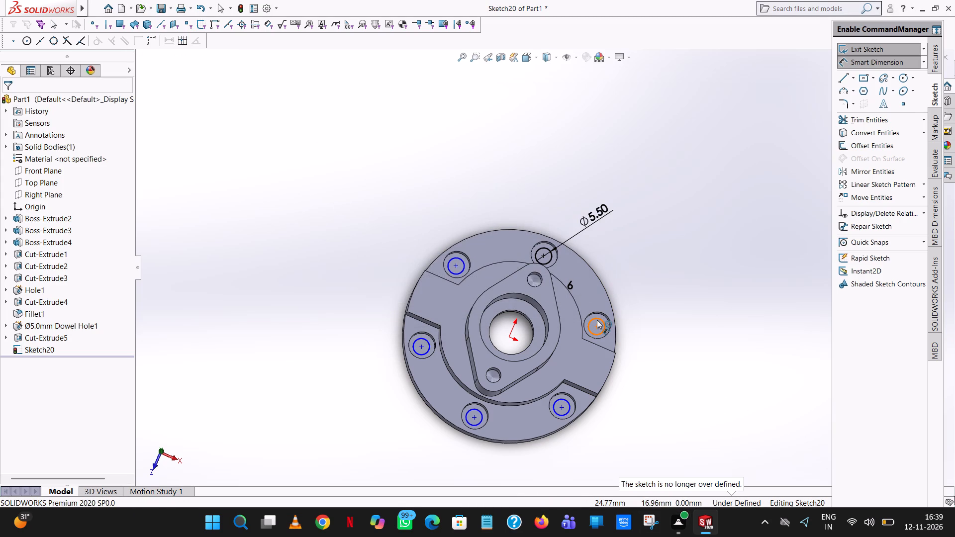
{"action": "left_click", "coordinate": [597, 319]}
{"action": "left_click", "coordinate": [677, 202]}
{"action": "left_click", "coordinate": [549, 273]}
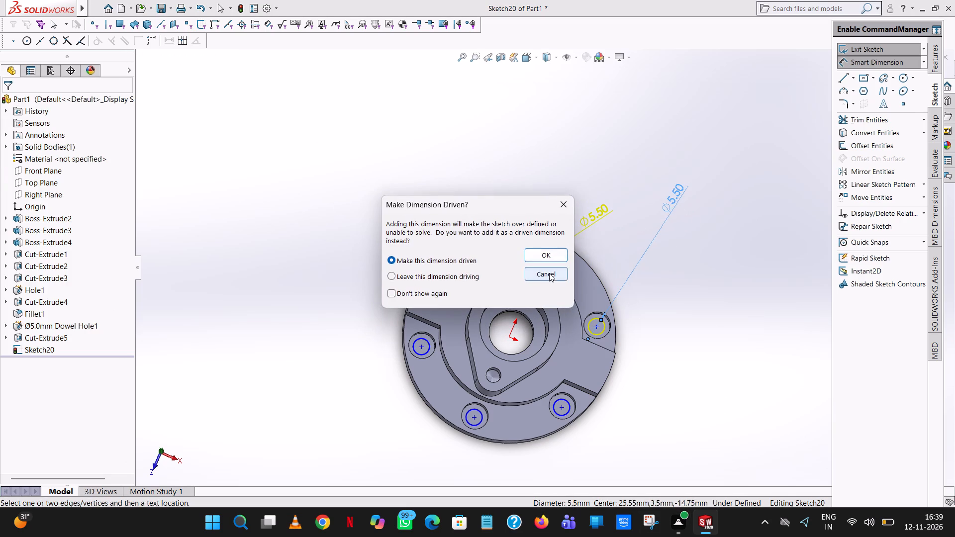
Dimension the vertical and horizontal distances from the origin to the centre of the patterned circle at the upper right of the flange.
{"action": "left_click", "coordinate": [510, 337]}
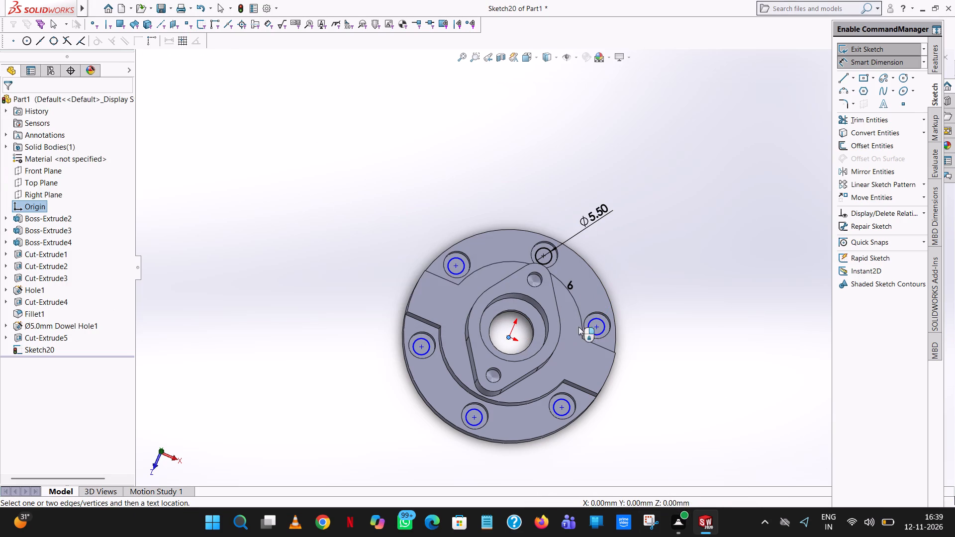
{"action": "left_click", "coordinate": [597, 325]}
{"action": "left_click", "coordinate": [686, 397]}
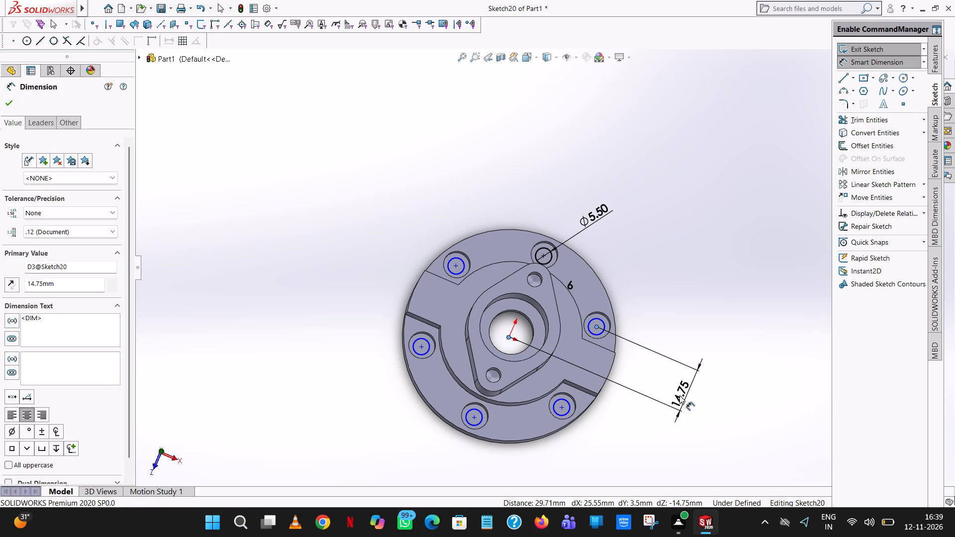
{"action": "left_click", "coordinate": [641, 378]}
{"action": "left_click", "coordinate": [693, 282]}
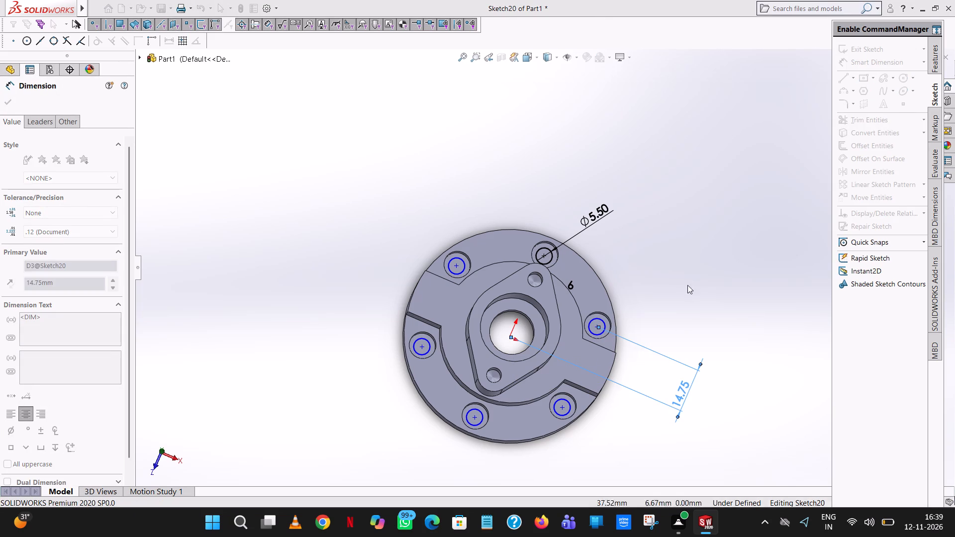
{"action": "left_click", "coordinate": [510, 337]}
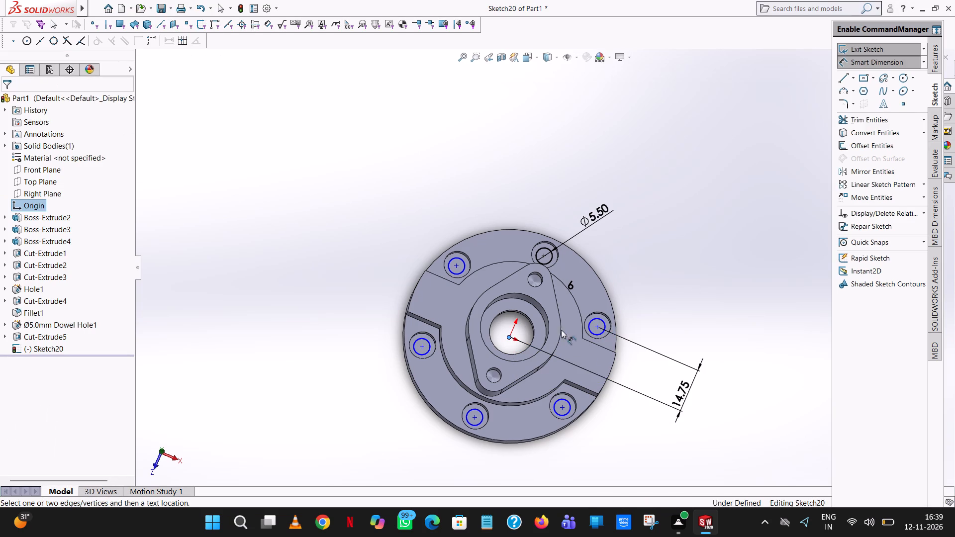
{"action": "left_click", "coordinate": [597, 327]}
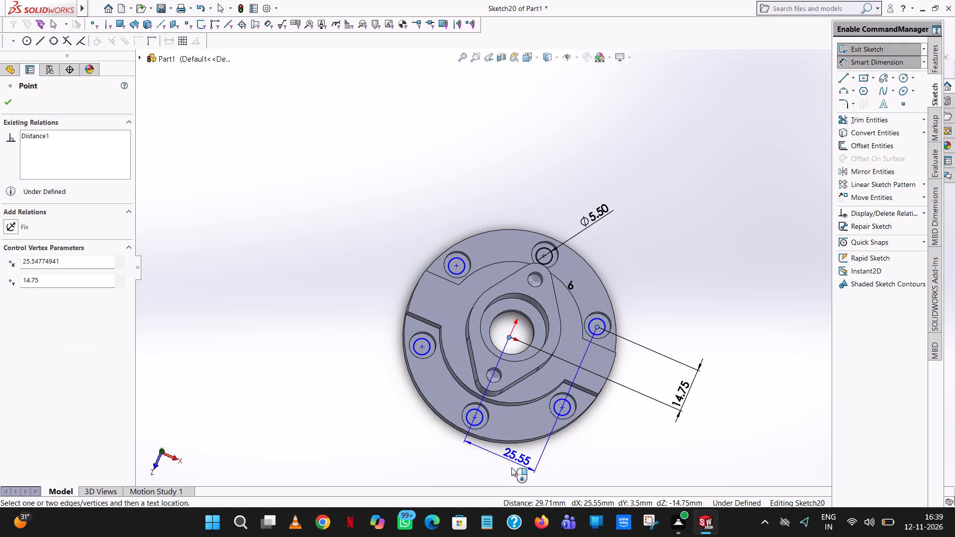
{"action": "left_click", "coordinate": [511, 467]}
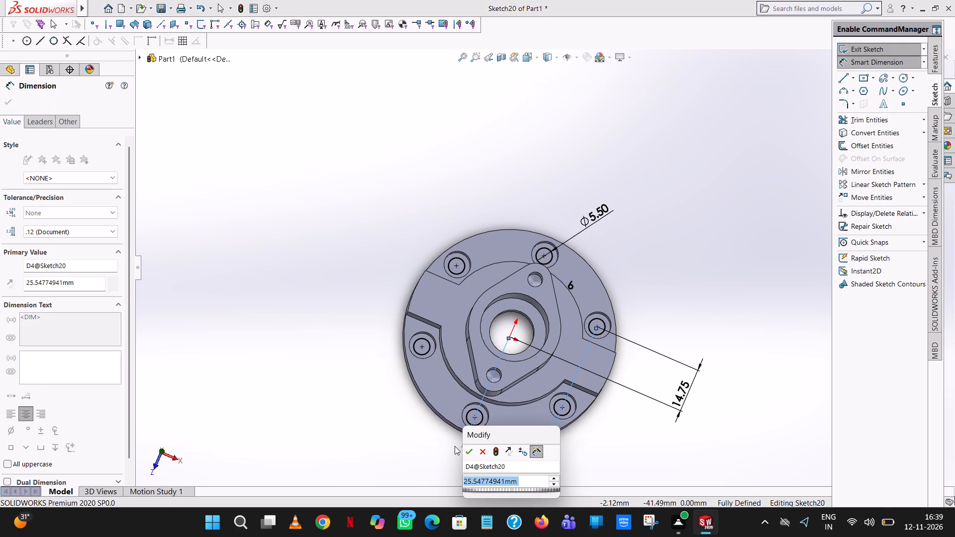
{"action": "left_click", "coordinate": [466, 456]}
{"action": "left_click", "coordinate": [703, 162]}
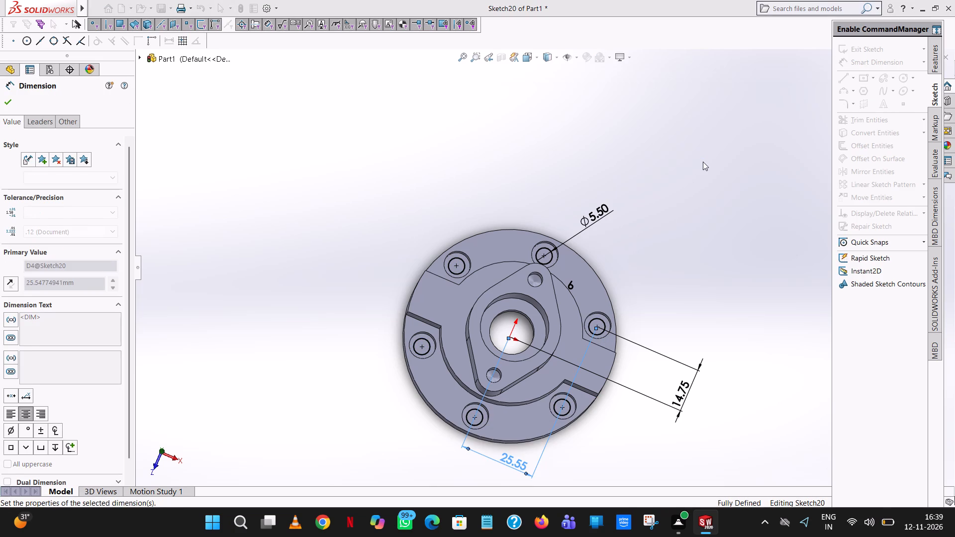
Cut the six 5.5 mm circles down through the flange with a blind Extruded Cut 5.5 mm deep.
{"action": "middle_click_drag", "start_coordinate": [622, 295], "coordinate": [649, 157]}
{"action": "scroll", "coordinate": [622, 295], "scroll_direction": "up", "scroll_amount": 1}
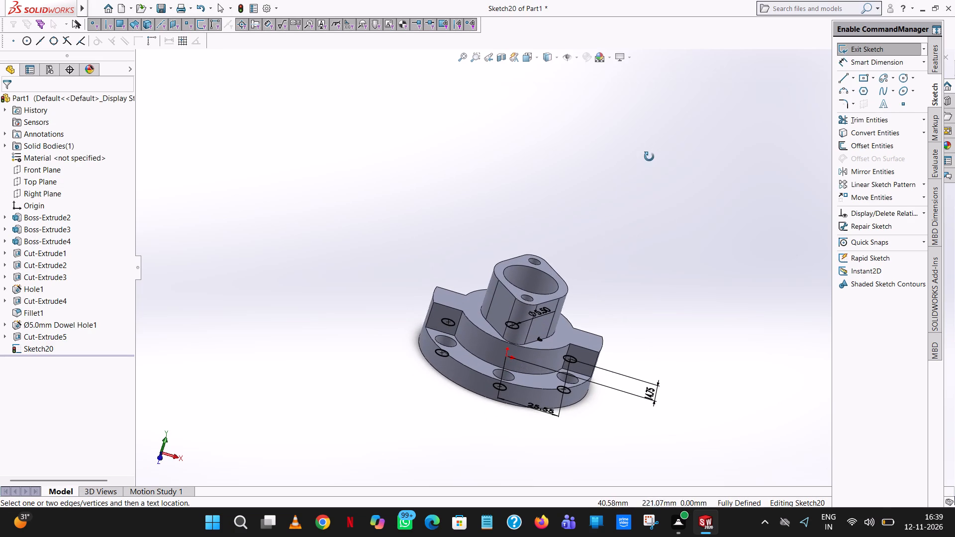
{"action": "middle_click_drag", "start_coordinate": [649, 157], "coordinate": [649, 158]}
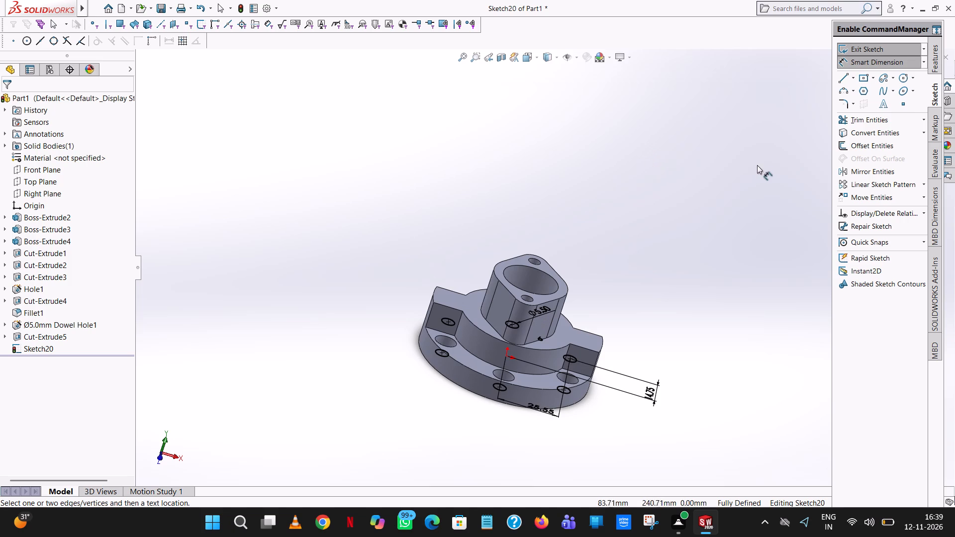
{"action": "left_click", "coordinate": [931, 51]}
{"action": "left_click", "coordinate": [901, 116]}
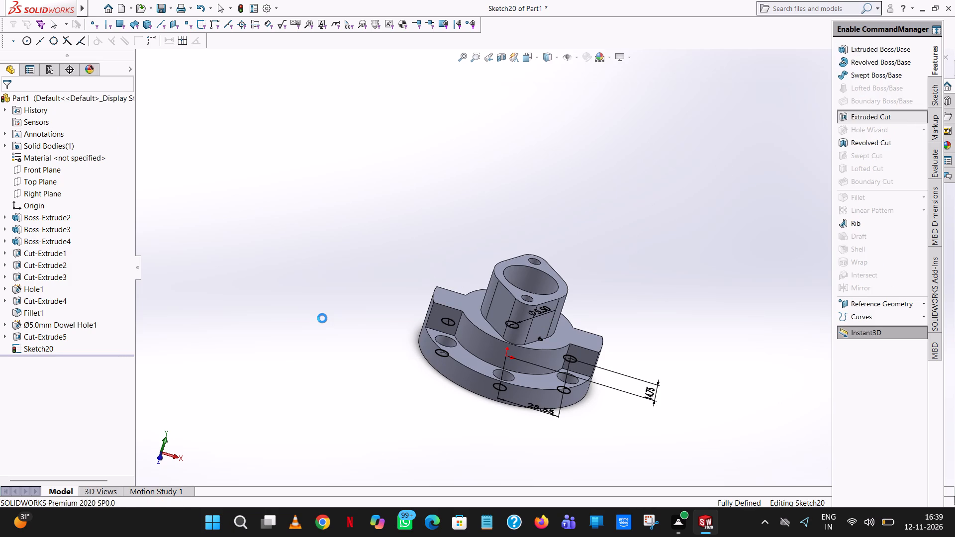
{"action": "middle_click_drag", "start_coordinate": [322, 319], "coordinate": [369, 253]}
{"action": "scroll", "coordinate": [322, 319], "scroll_direction": "up", "scroll_amount": 1}
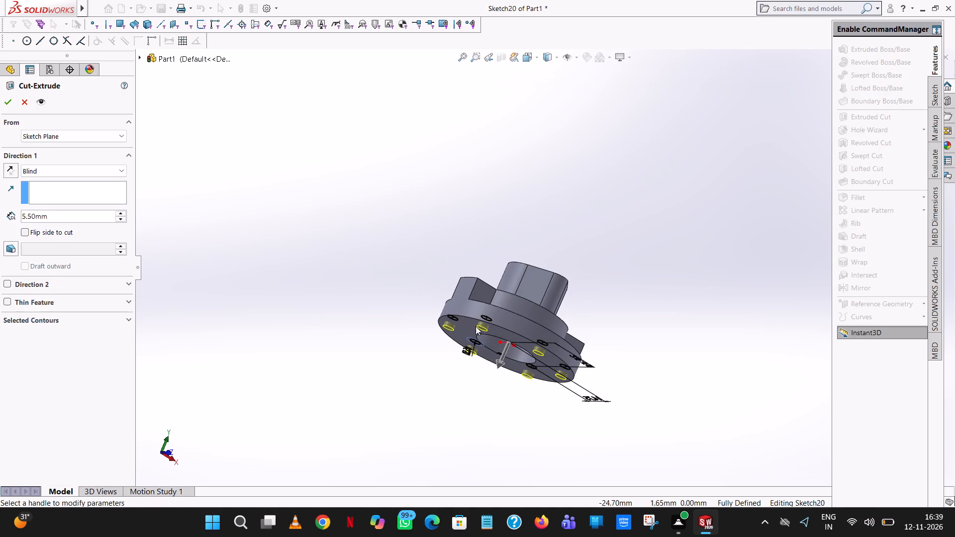
{"action": "left_click", "coordinate": [7, 105]}
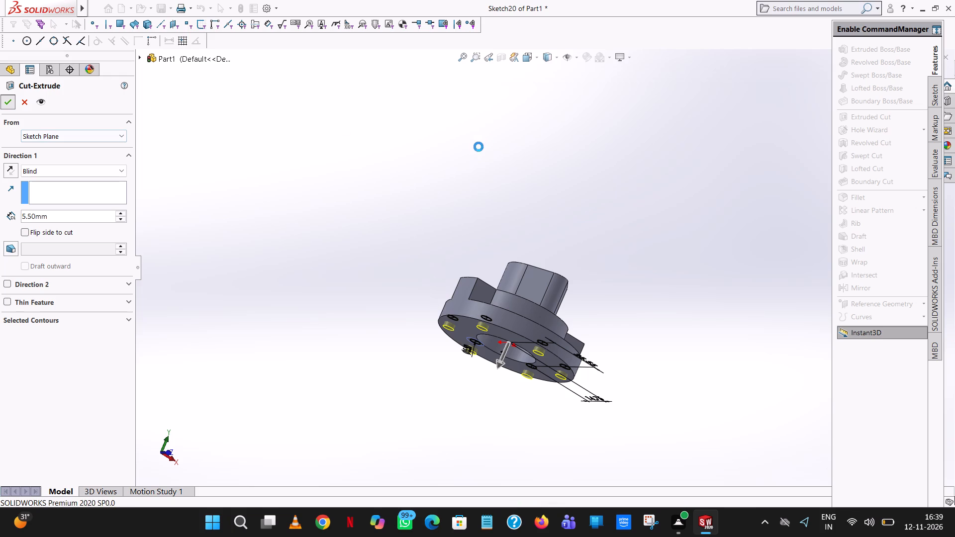
{"action": "left_click", "coordinate": [477, 149]}
{"action": "middle_click_drag", "start_coordinate": [477, 152], "coordinate": [448, 297]}
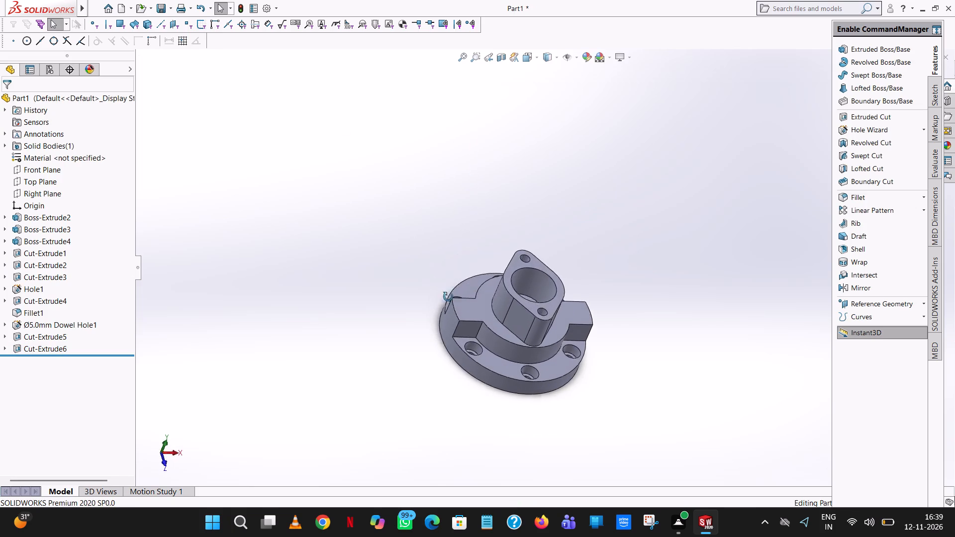
Start an Extruded Cut sketch on the upper face of the two-lug middle boss and view it face-on.
{"action": "middle_click_drag", "start_coordinate": [448, 297], "coordinate": [492, 423]}
{"action": "scroll", "coordinate": [473, 205], "scroll_direction": "up", "scroll_amount": 1}
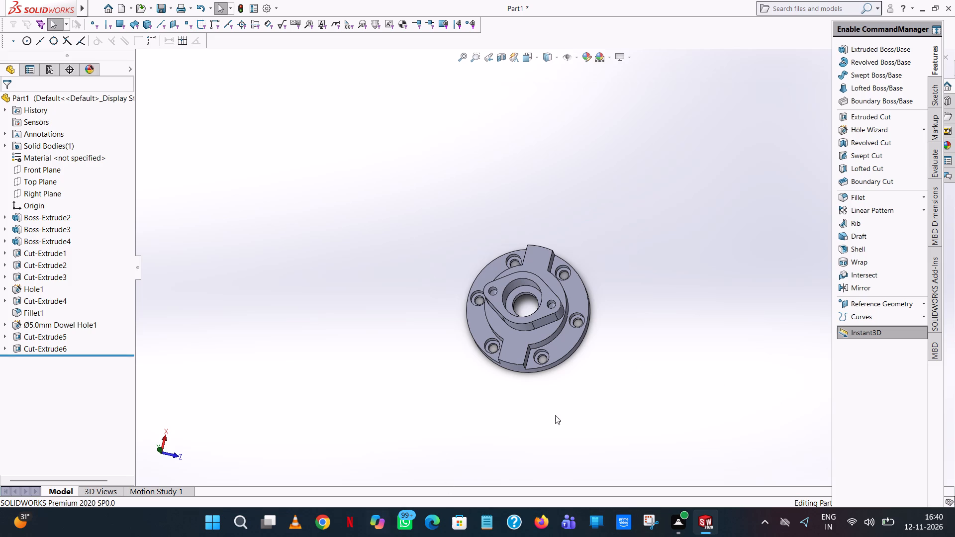
{"action": "scroll", "coordinate": [502, 345], "scroll_direction": "down", "scroll_amount": 9}
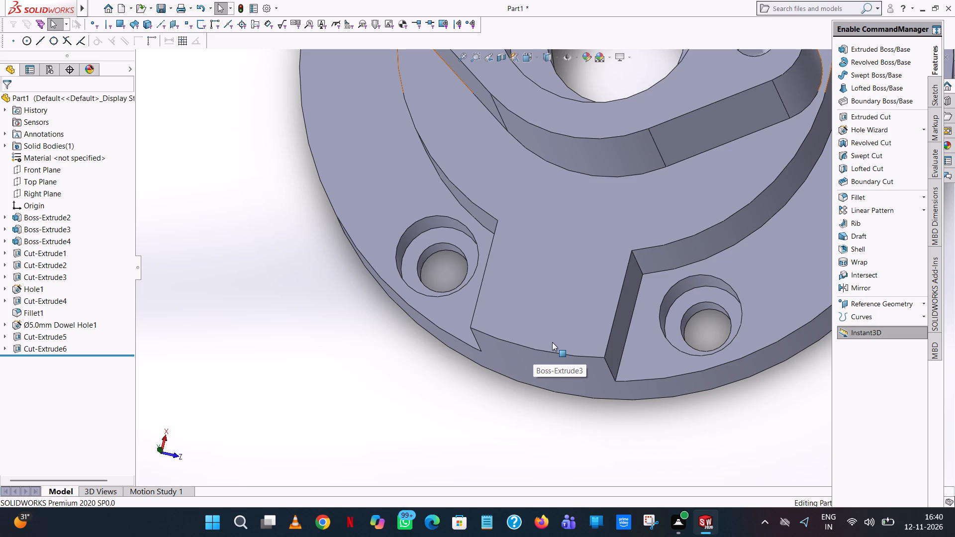
{"action": "scroll", "coordinate": [744, 160], "scroll_direction": "up", "scroll_amount": 3}
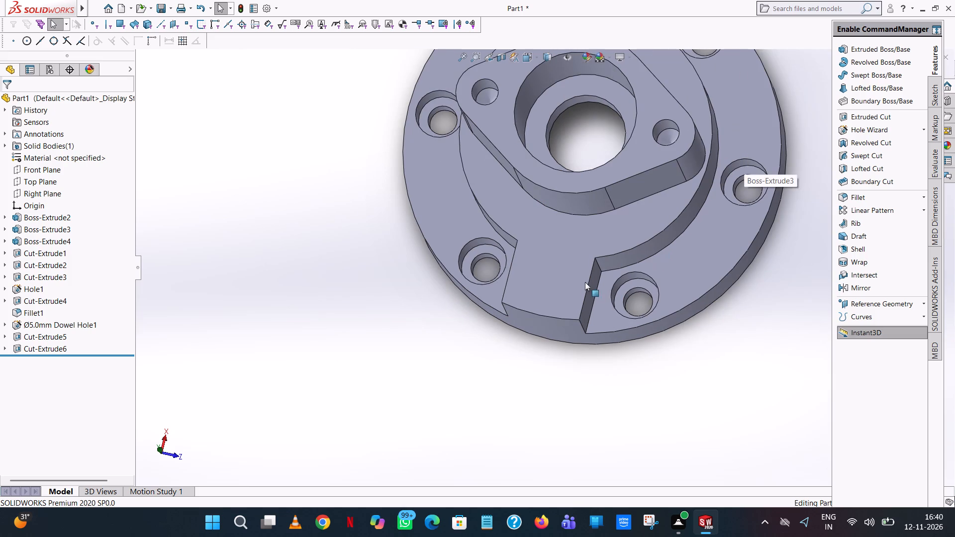
{"action": "middle_click_drag", "start_coordinate": [579, 263], "coordinate": [588, 312]}
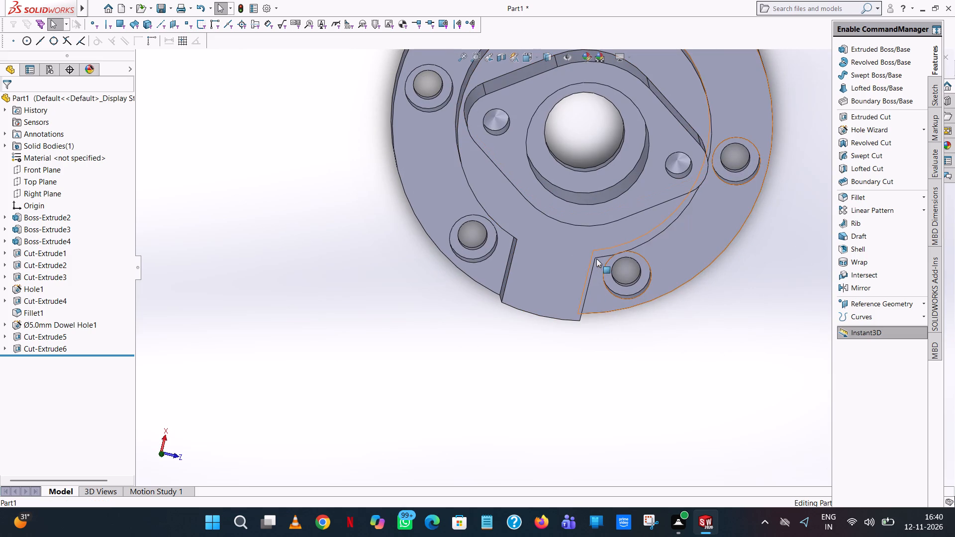
{"action": "left_click", "coordinate": [862, 113]}
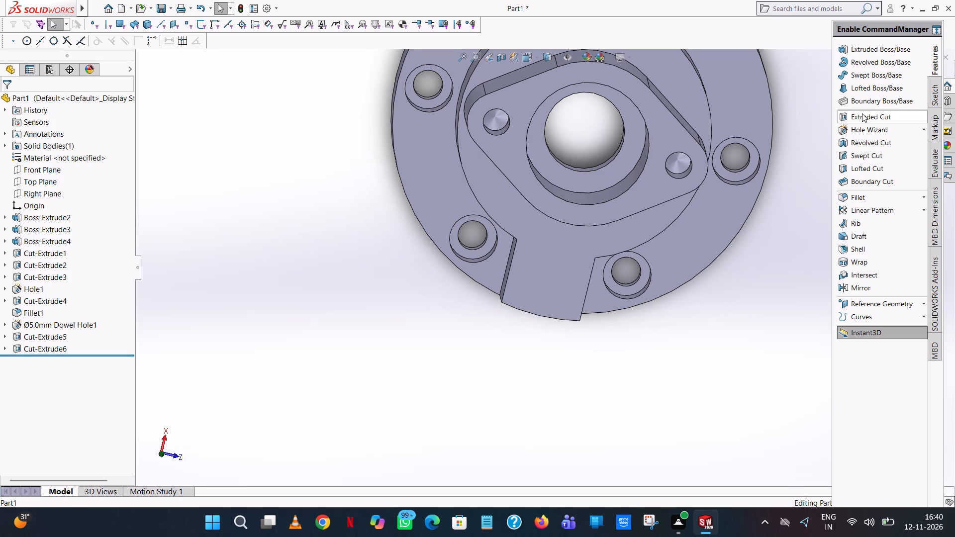
{"action": "left_click", "coordinate": [545, 268]}
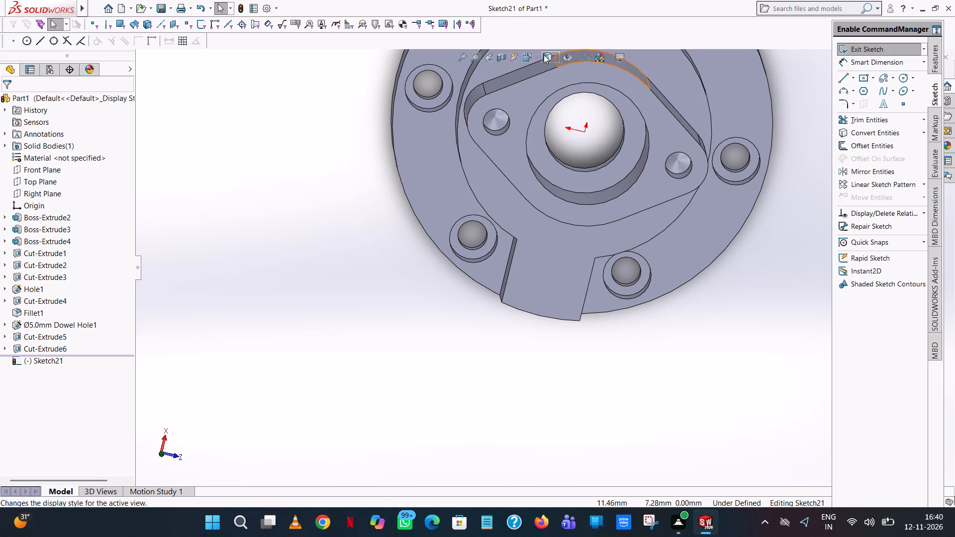
{"action": "left_click", "coordinate": [538, 55]}
{"action": "left_click", "coordinate": [586, 109]}
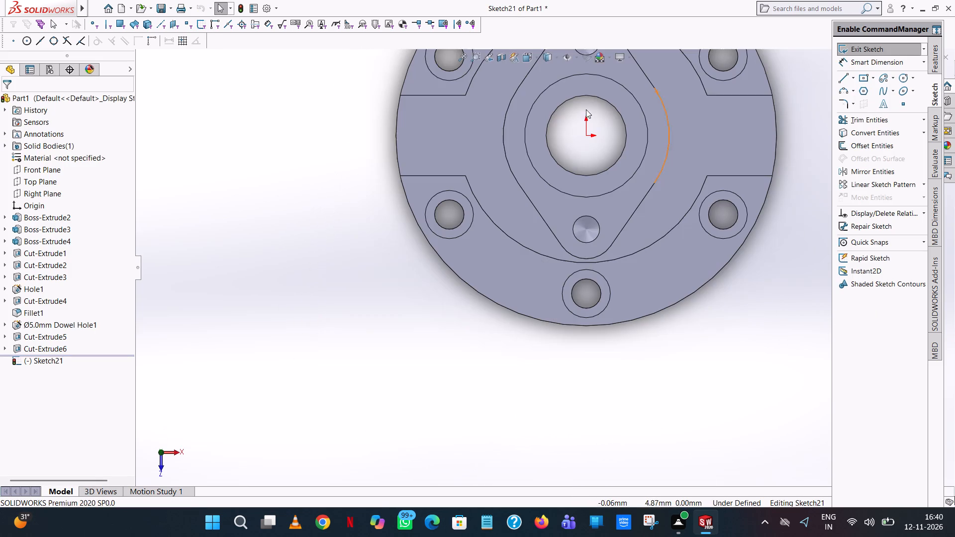
Sketch a circle of 1.25 mm radius on the left lug, level with the origin and about 22.5 mm from it.
{"action": "left_click", "coordinate": [904, 78]}
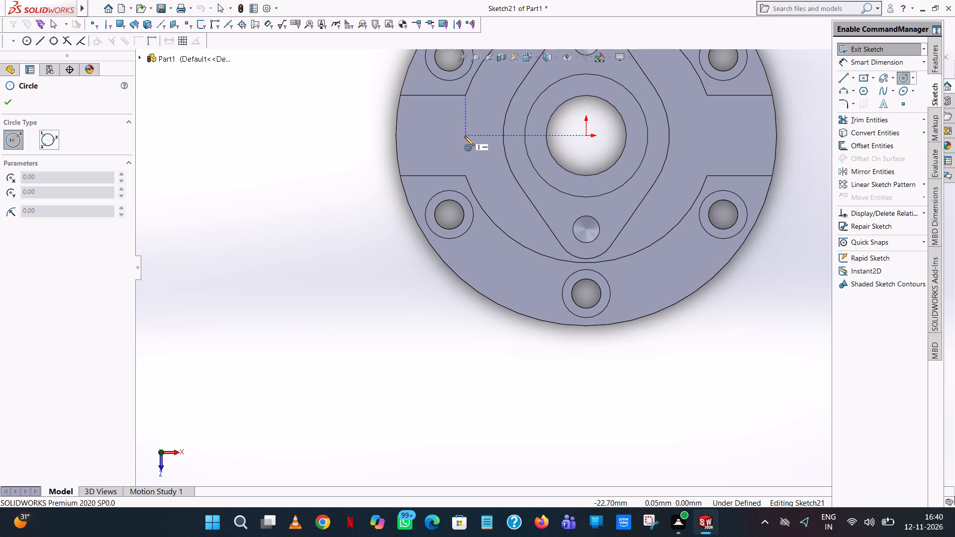
{"action": "scroll", "coordinate": [465, 136], "scroll_direction": "down", "scroll_amount": 5}
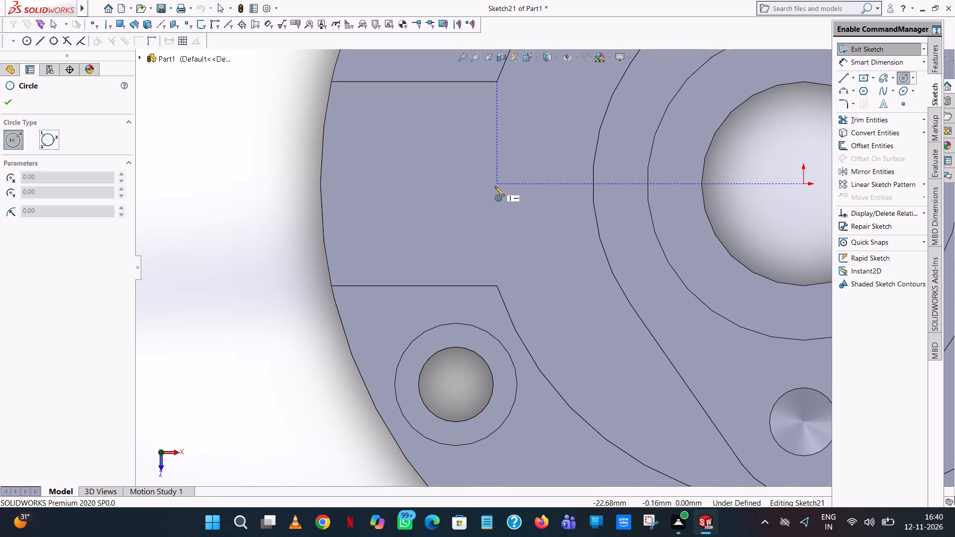
{"action": "left_click", "coordinate": [497, 183]}
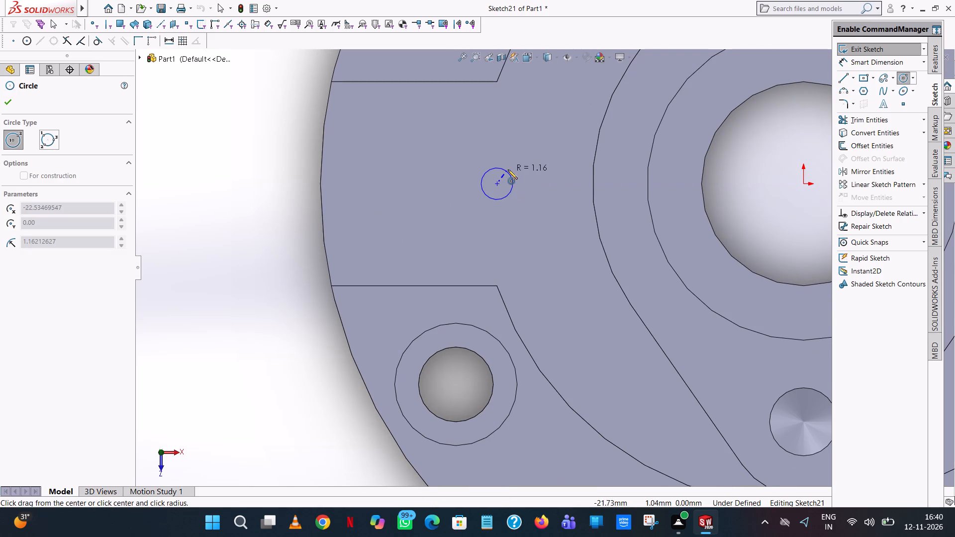
{"action": "left_click", "coordinate": [508, 170]}
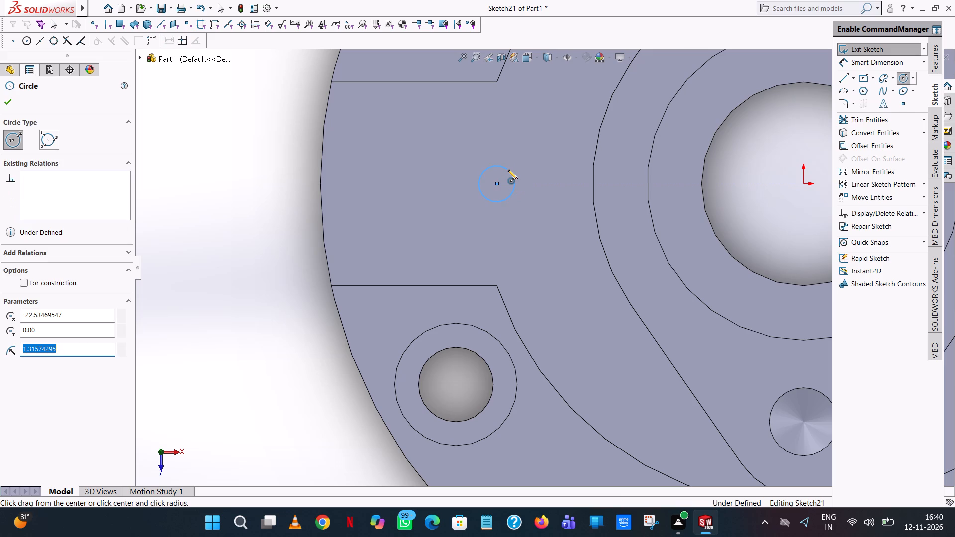
{"action": "type", "text": "2.5/2"}
{"action": "key", "text": "Return"}
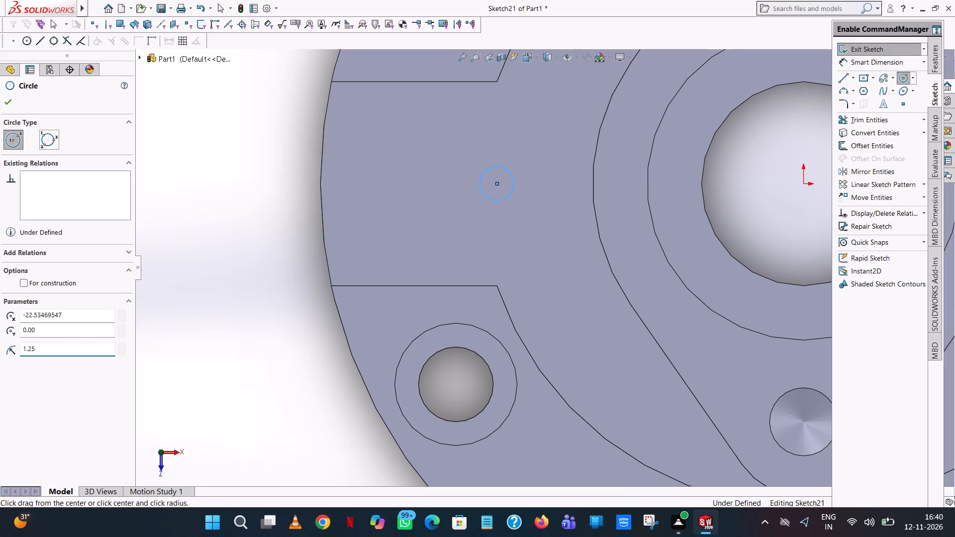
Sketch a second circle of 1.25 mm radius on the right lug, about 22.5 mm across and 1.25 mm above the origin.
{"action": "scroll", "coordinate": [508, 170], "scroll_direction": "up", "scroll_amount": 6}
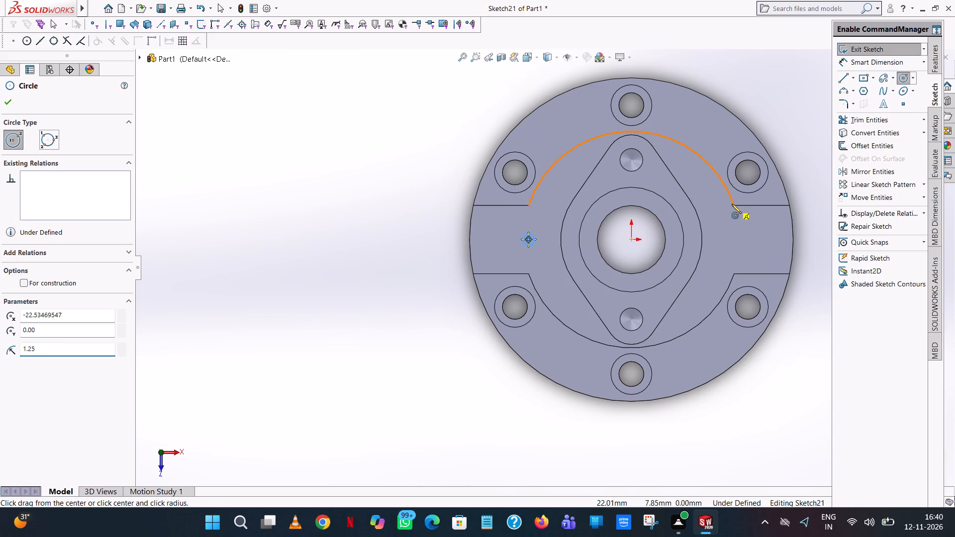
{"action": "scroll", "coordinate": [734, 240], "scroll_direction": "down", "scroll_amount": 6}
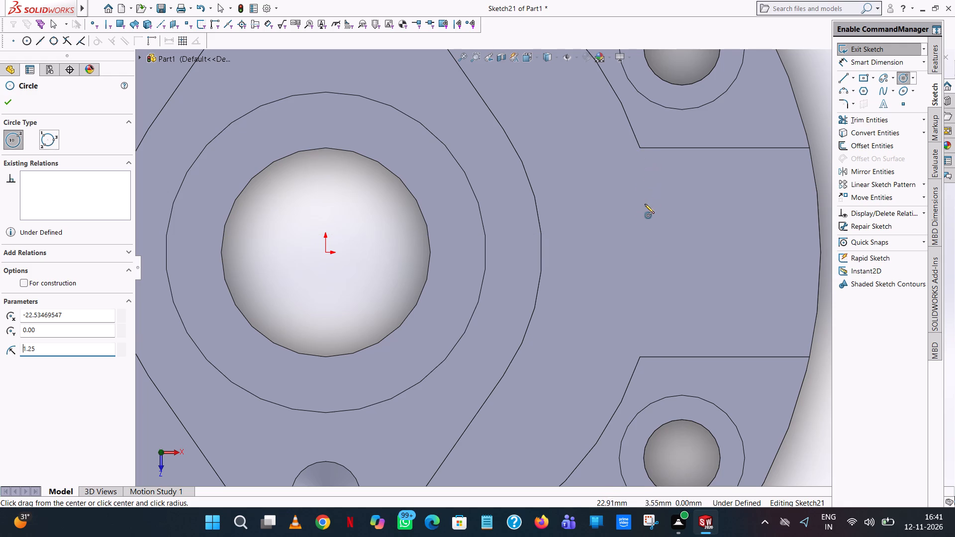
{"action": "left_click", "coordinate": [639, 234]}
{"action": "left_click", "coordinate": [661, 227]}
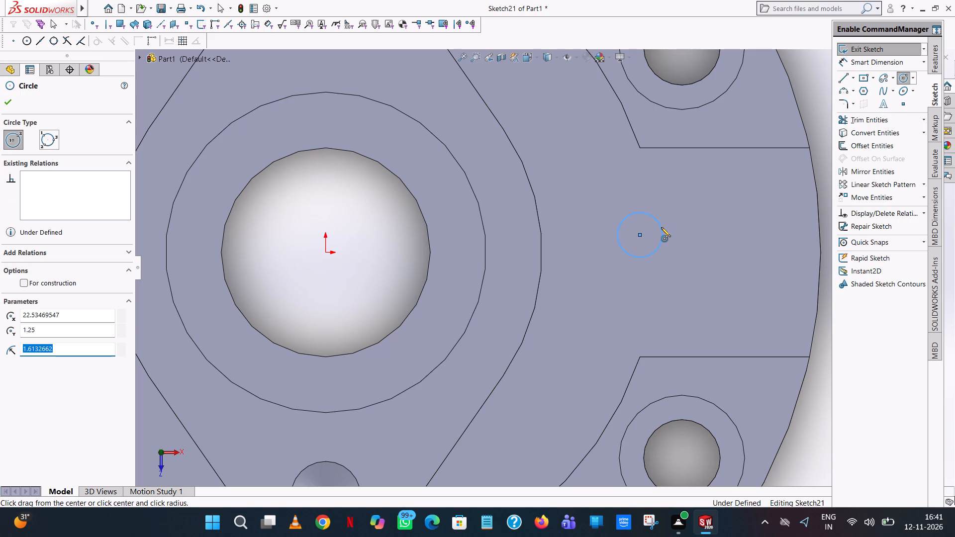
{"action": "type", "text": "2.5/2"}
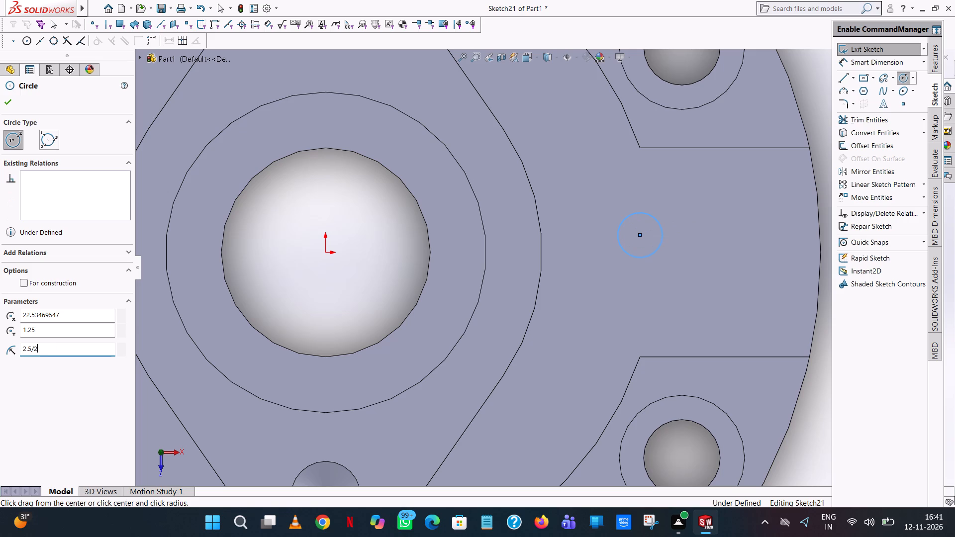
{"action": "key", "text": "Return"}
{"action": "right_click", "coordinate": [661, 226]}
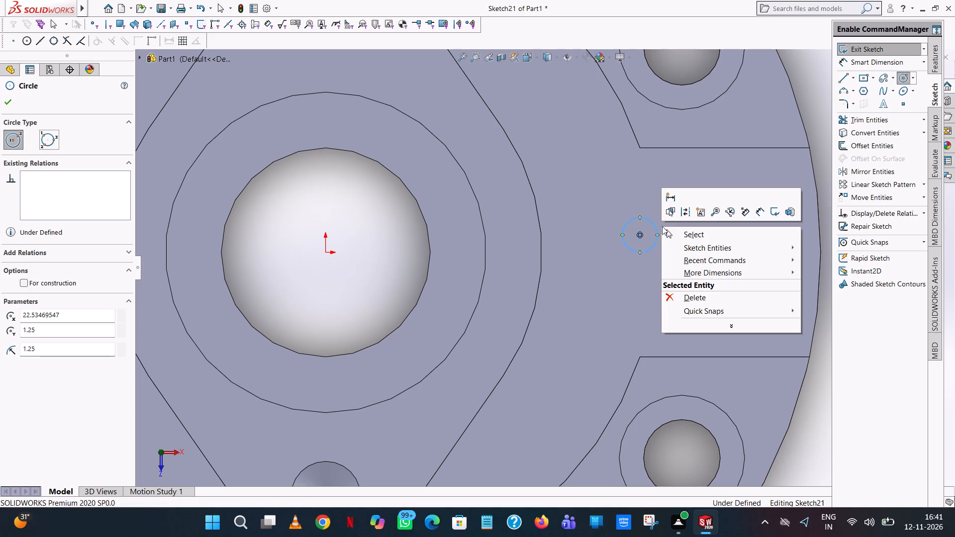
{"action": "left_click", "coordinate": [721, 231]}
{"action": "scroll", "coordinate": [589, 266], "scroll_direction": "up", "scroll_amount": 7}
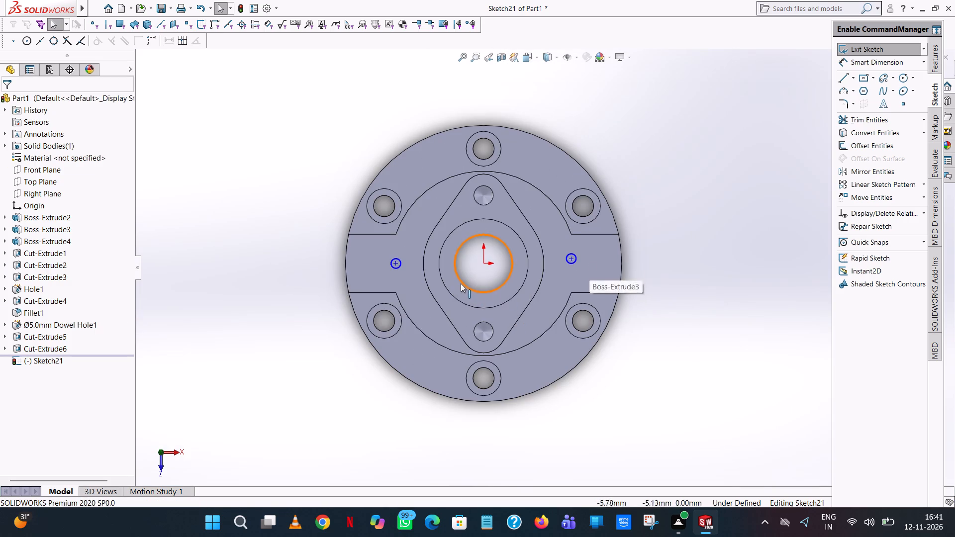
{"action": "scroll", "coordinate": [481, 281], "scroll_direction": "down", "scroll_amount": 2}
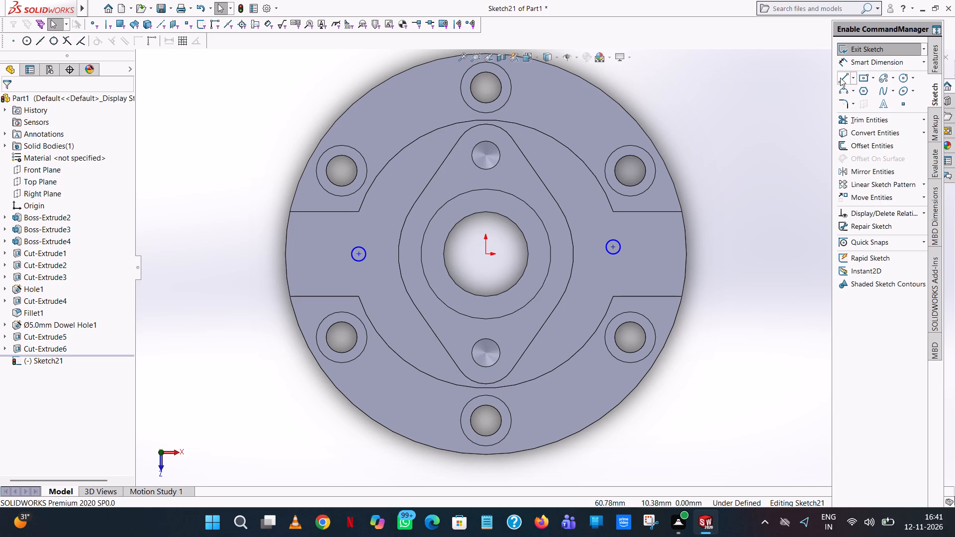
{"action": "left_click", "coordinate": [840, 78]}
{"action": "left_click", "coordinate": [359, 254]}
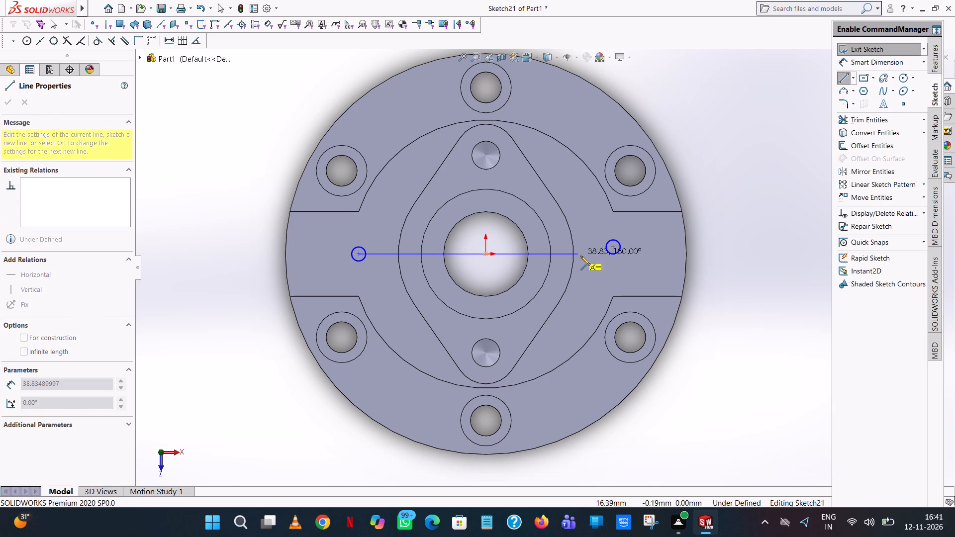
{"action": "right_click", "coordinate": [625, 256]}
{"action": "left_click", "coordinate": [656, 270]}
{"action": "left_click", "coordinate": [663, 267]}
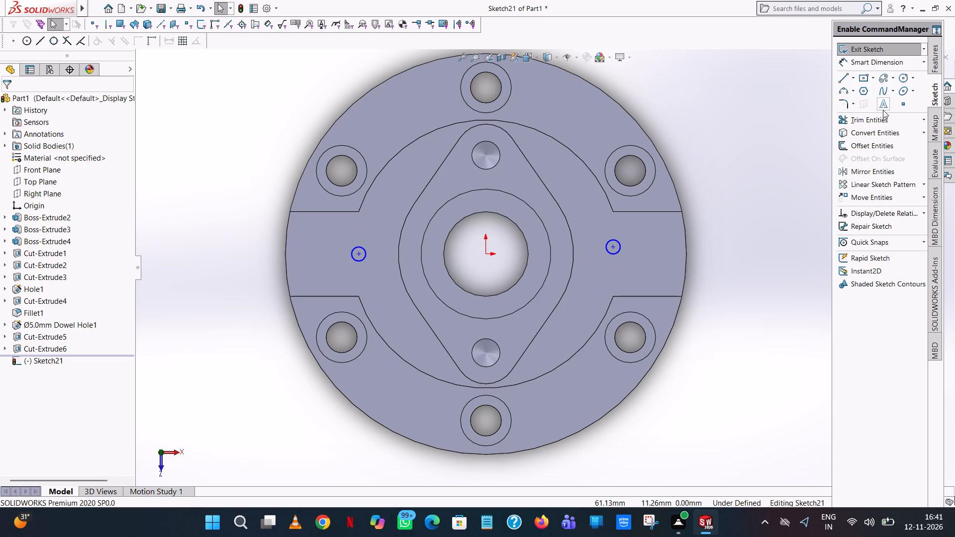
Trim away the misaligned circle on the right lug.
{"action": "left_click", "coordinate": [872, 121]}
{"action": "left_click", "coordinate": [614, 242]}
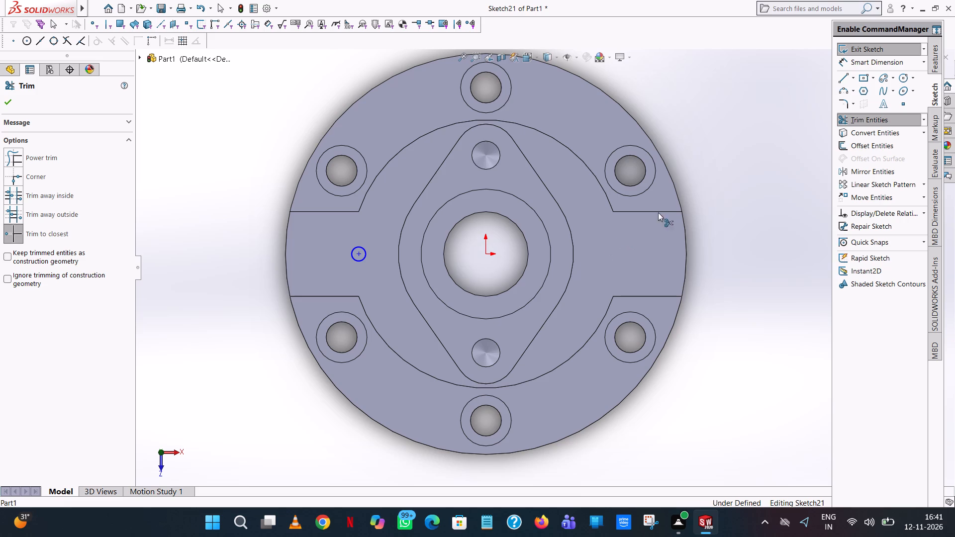
Sketch a vertical line about 5.8 mm long downward from the origin.
{"action": "left_click", "coordinate": [846, 78]}
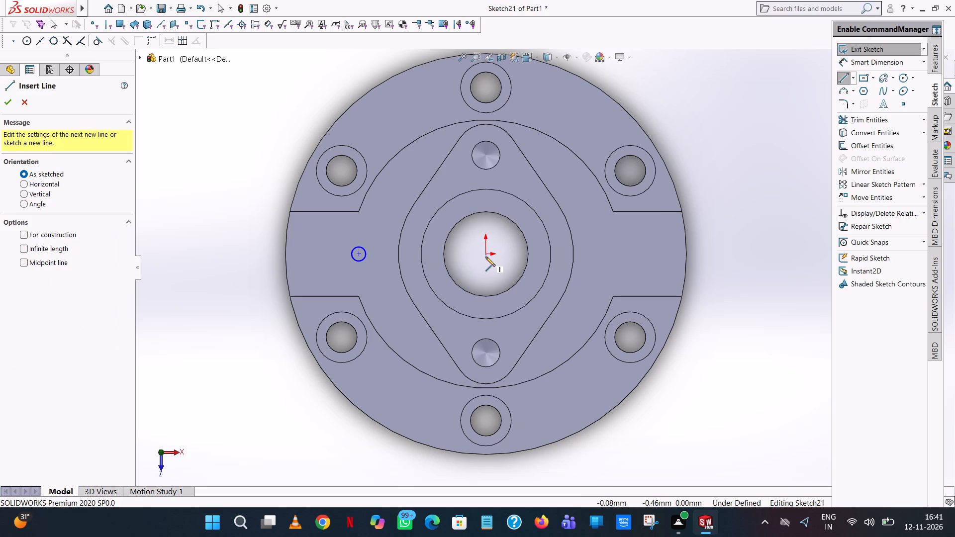
{"action": "left_click", "coordinate": [485, 252]}
{"action": "left_click", "coordinate": [488, 287]}
{"action": "right_click", "coordinate": [488, 287]}
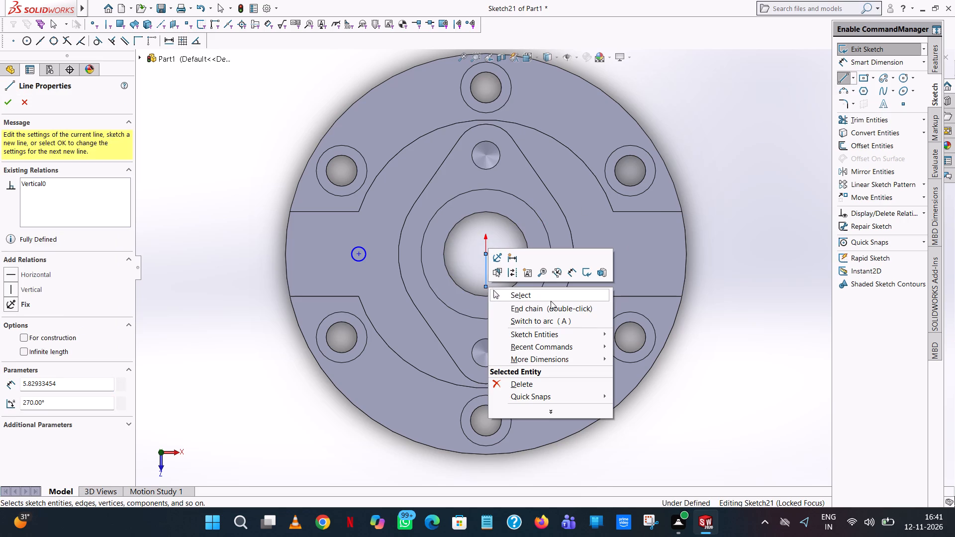
{"action": "left_click", "coordinate": [551, 301]}
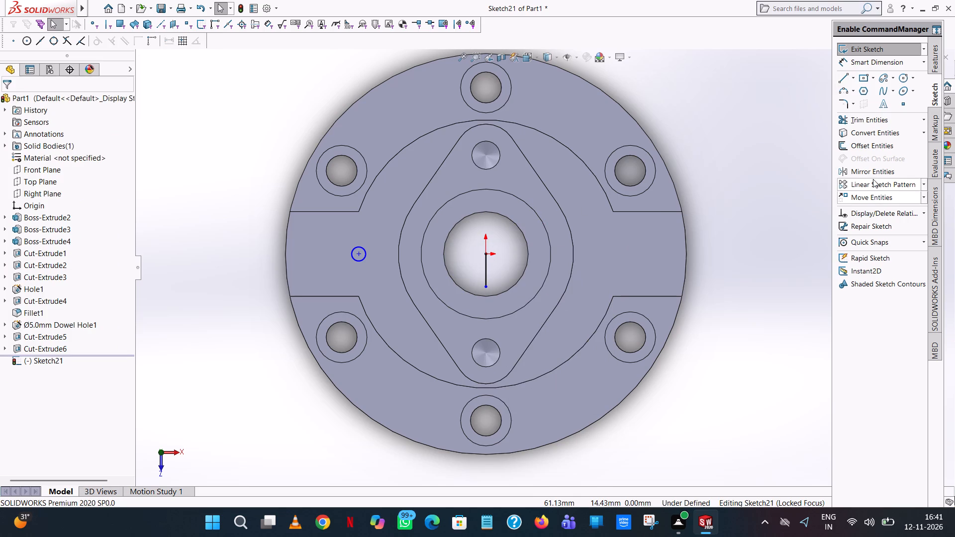
Mirror the left lug's circle about the short vertical line onto the right lug, keeping the original.
{"action": "left_click", "coordinate": [876, 173]}
{"action": "left_click_drag", "start_coordinate": [377, 210], "coordinate": [346, 284]}
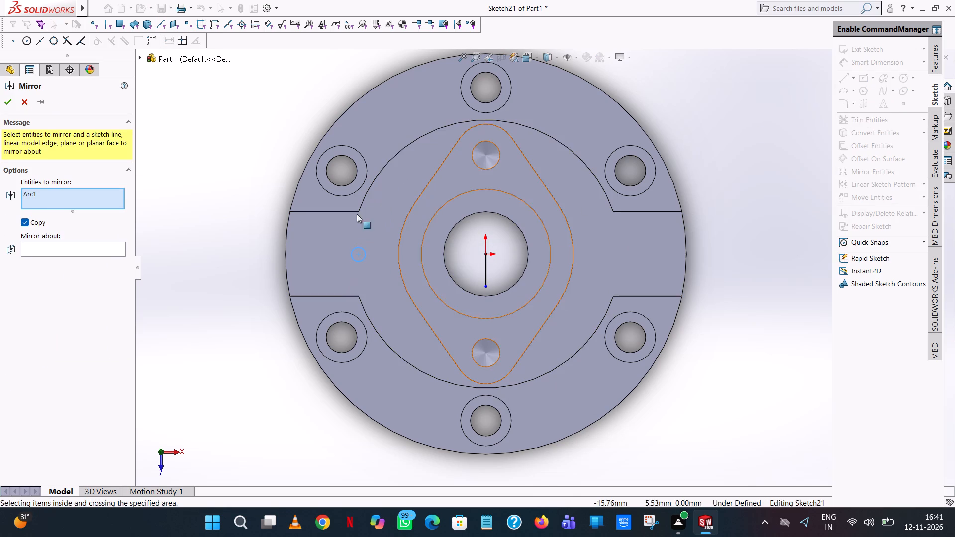
{"action": "left_click", "coordinate": [99, 243]}
{"action": "left_click", "coordinate": [99, 247]}
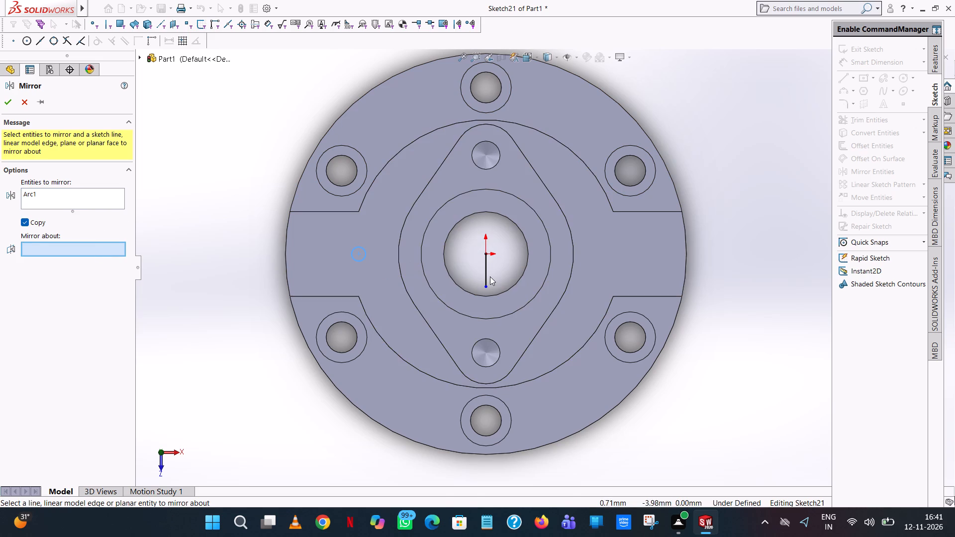
{"action": "left_click", "coordinate": [485, 270]}
{"action": "left_click", "coordinate": [11, 109]}
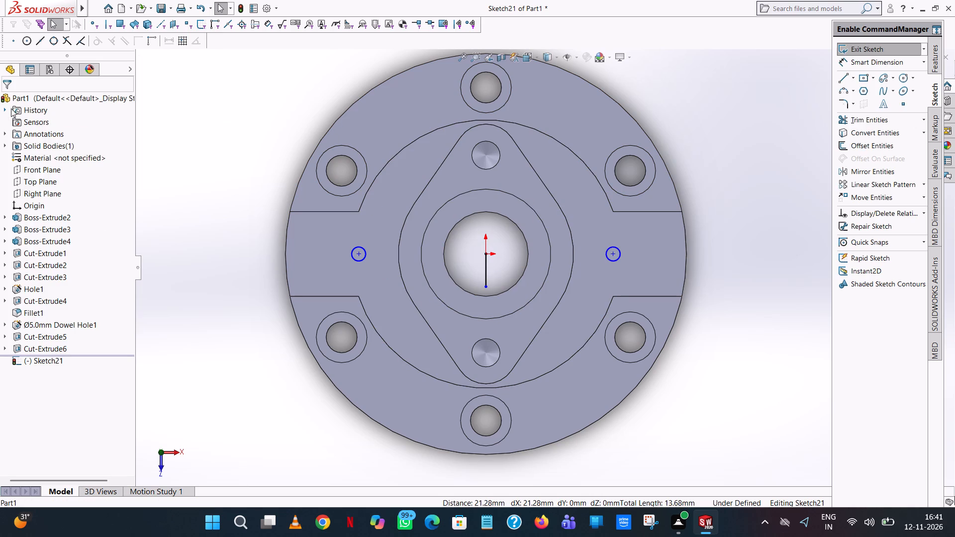
Trim away the short vertical line below the origin, leaving only the two circles.
{"action": "left_click", "coordinate": [899, 121]}
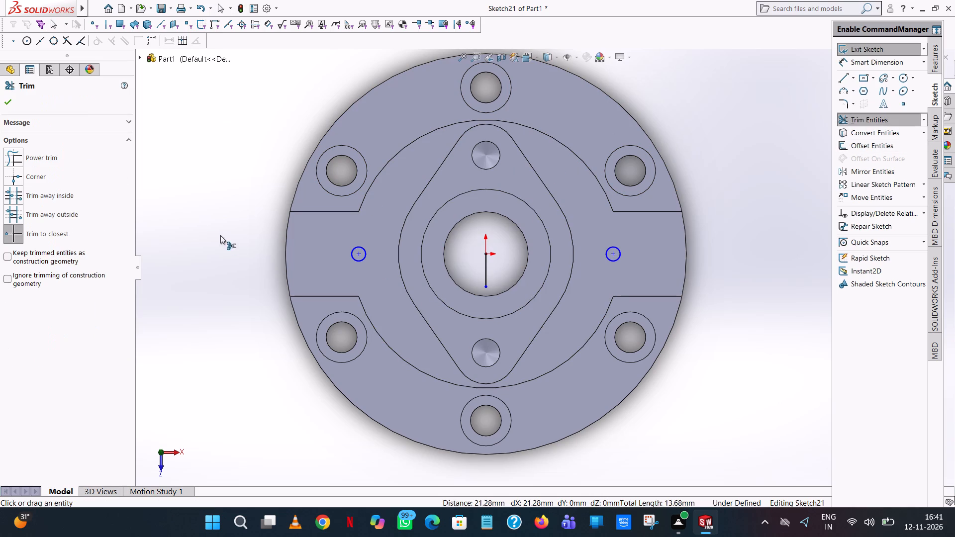
{"action": "left_click", "coordinate": [486, 269]}
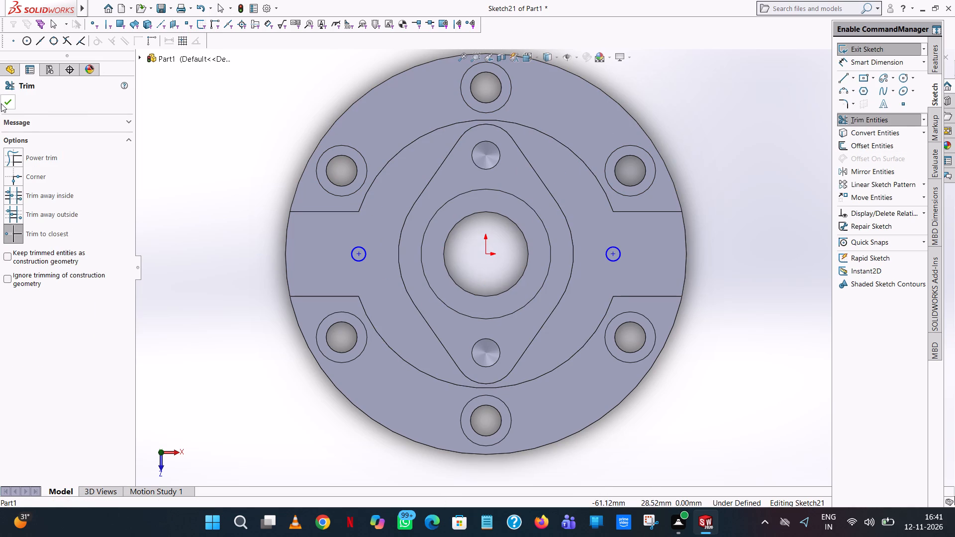
{"action": "left_click", "coordinate": [1, 103]}
Dimension the diameters of the right and left lug circles as 2.5 mm each.
{"action": "left_click", "coordinate": [905, 60]}
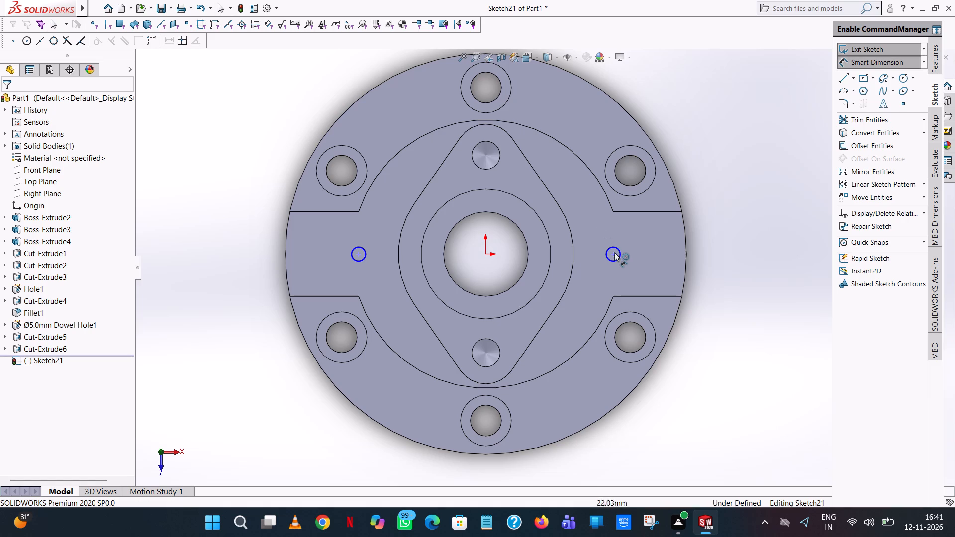
{"action": "left_click", "coordinate": [618, 257]}
{"action": "left_click", "coordinate": [745, 252]}
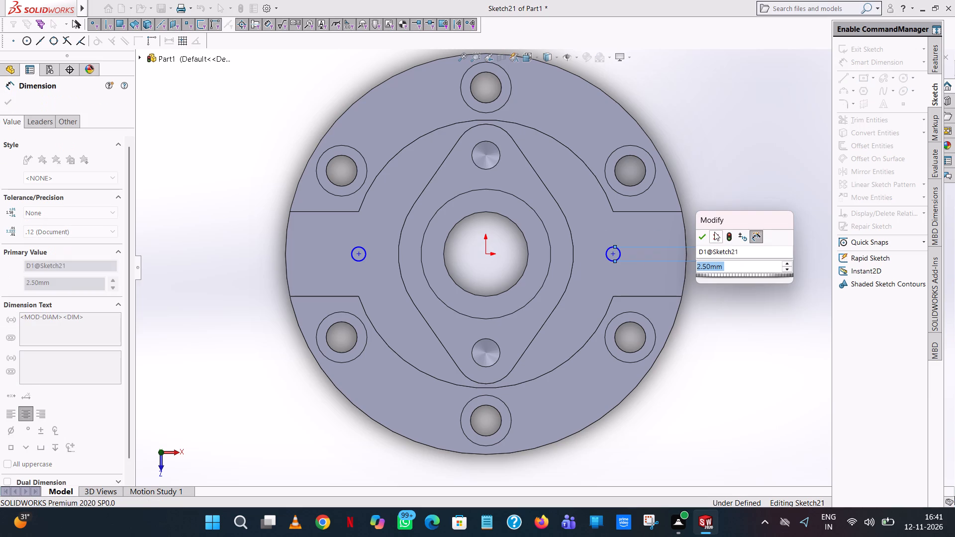
{"action": "left_click", "coordinate": [707, 235]}
{"action": "left_click", "coordinate": [692, 128]}
{"action": "left_click", "coordinate": [365, 256]}
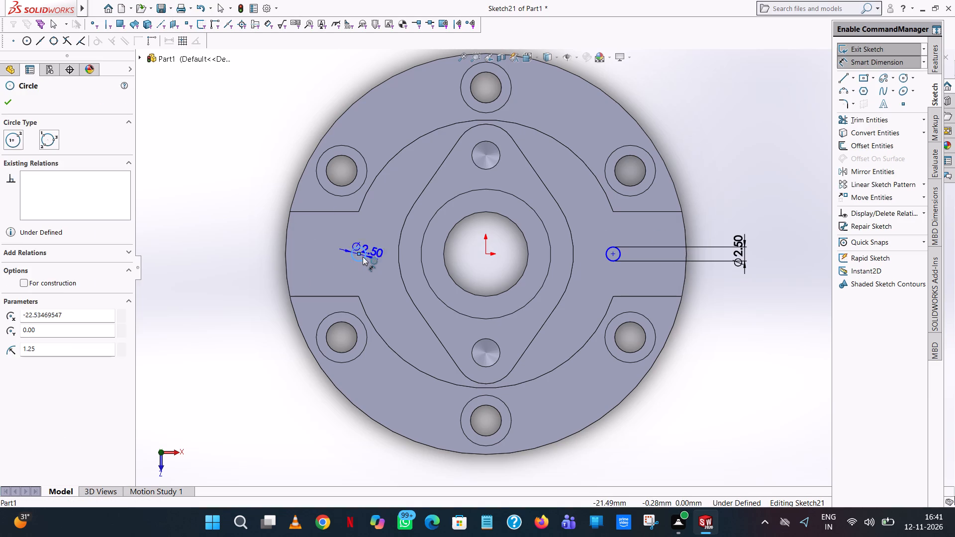
{"action": "left_click", "coordinate": [151, 256]}
{"action": "left_click", "coordinate": [106, 245]}
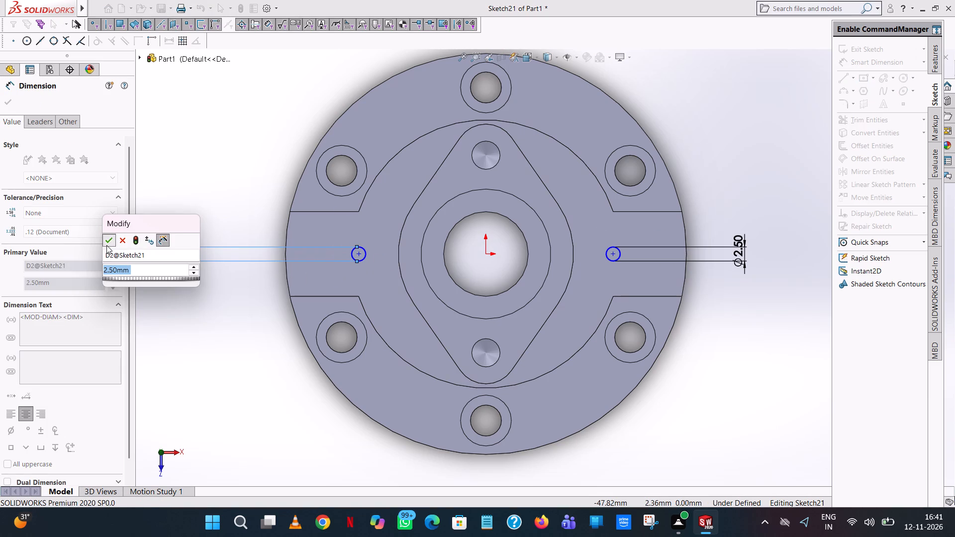
{"action": "left_click", "coordinate": [236, 143]}
Dimension the horizontal distances from the origin to the left and right lug circles' centres, keeping their drawn values.
{"action": "left_click", "coordinate": [360, 256]}
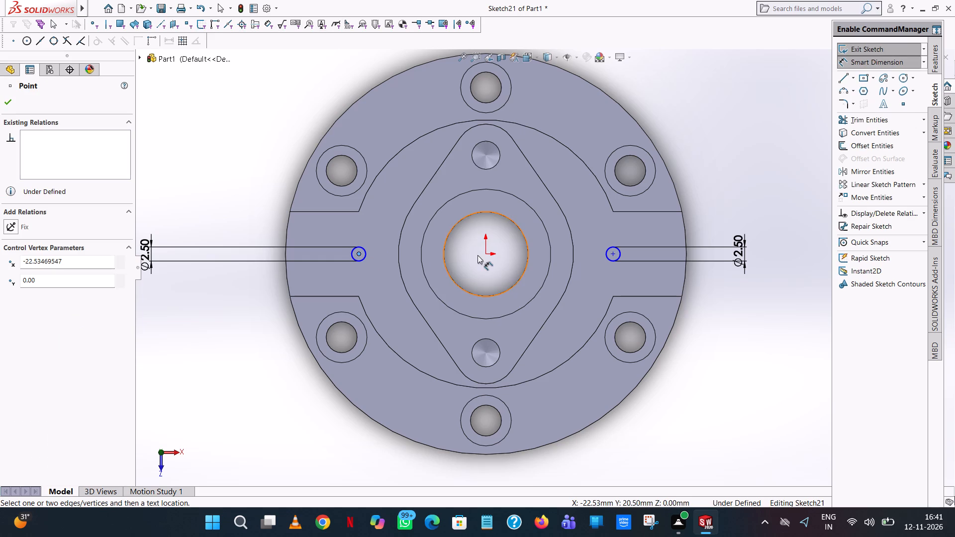
{"action": "left_click", "coordinate": [486, 256]}
{"action": "left_click", "coordinate": [372, 411]}
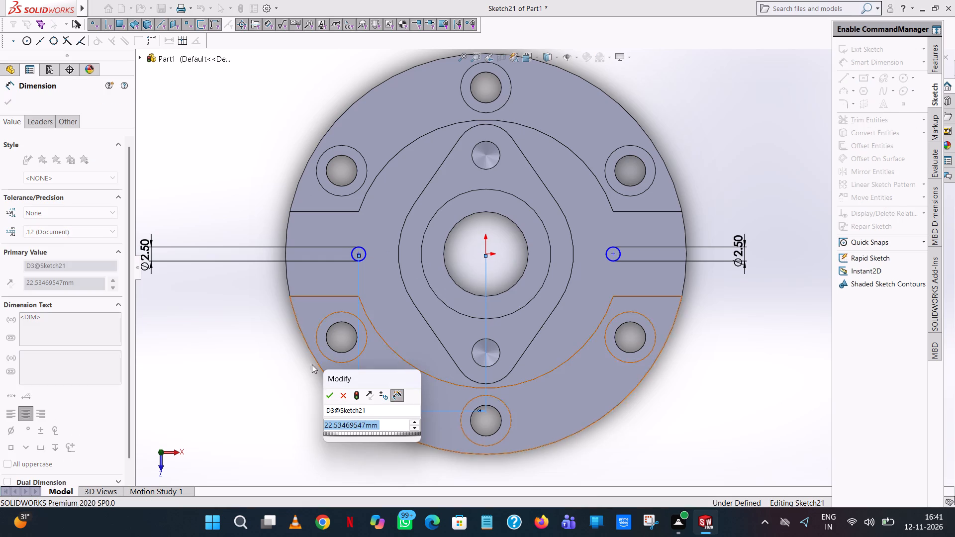
{"action": "left_click", "coordinate": [329, 395]}
{"action": "left_click", "coordinate": [712, 430]}
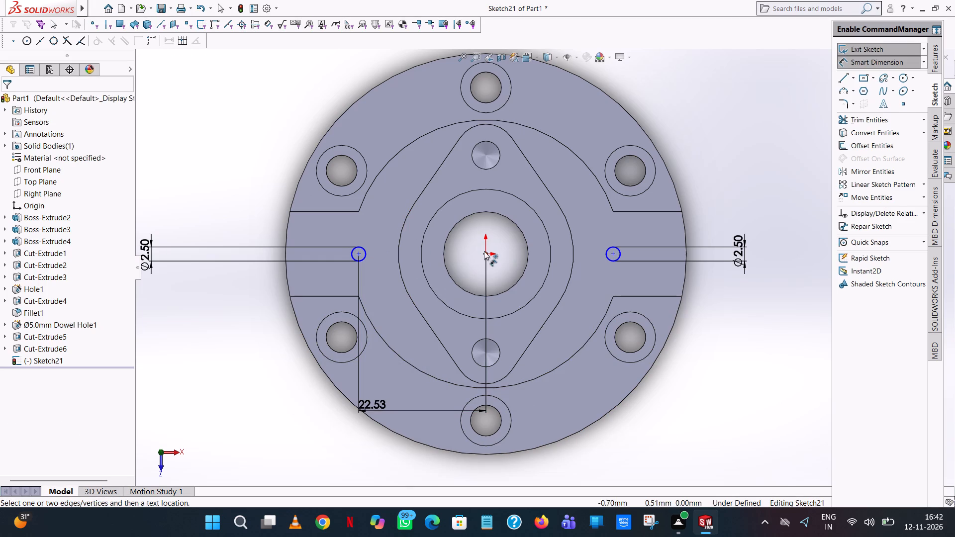
{"action": "left_click", "coordinate": [485, 251]}
{"action": "left_click", "coordinate": [611, 255]}
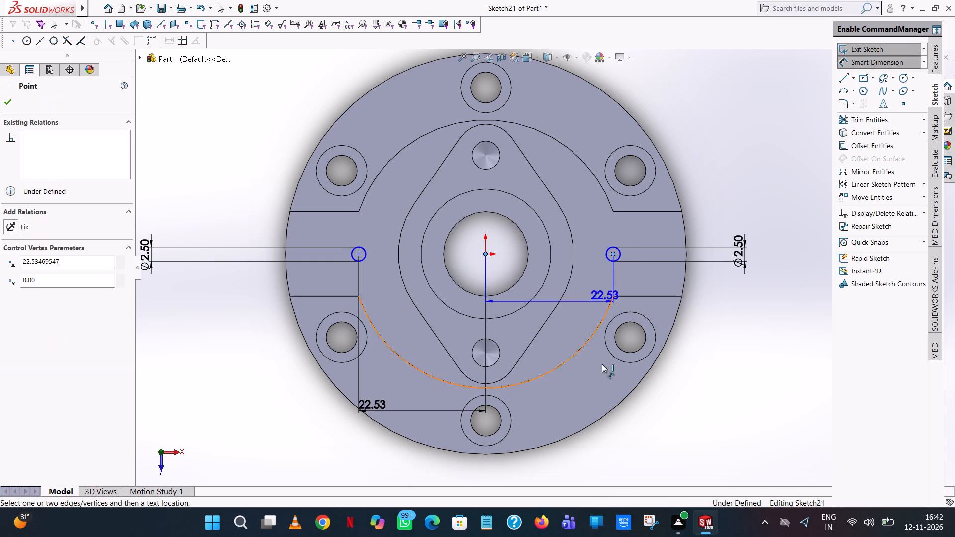
{"action": "left_click", "coordinate": [601, 391]}
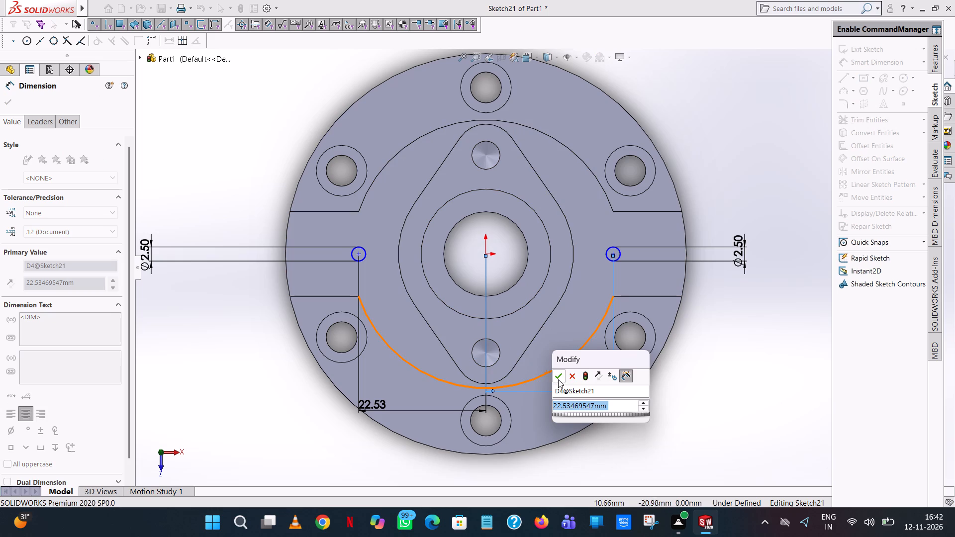
{"action": "left_click", "coordinate": [558, 379]}
{"action": "key", "text": "Escape"}
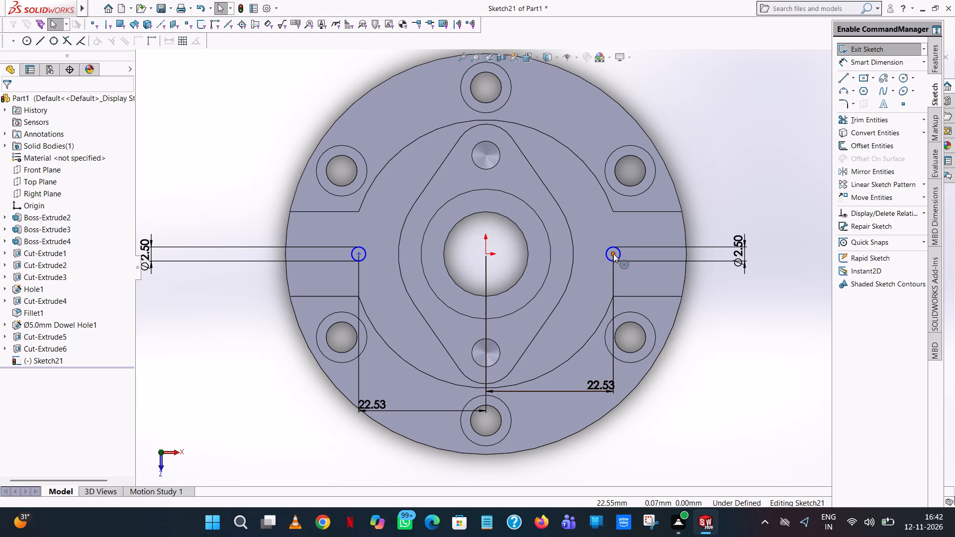
Add a Horizontal relation between the origin and each lug circle's centre, first the right circle, then the left.
{"action": "left_click", "coordinate": [613, 254], "text": "shift"}
{"action": "left_click", "coordinate": [486, 253], "text": "shift"}
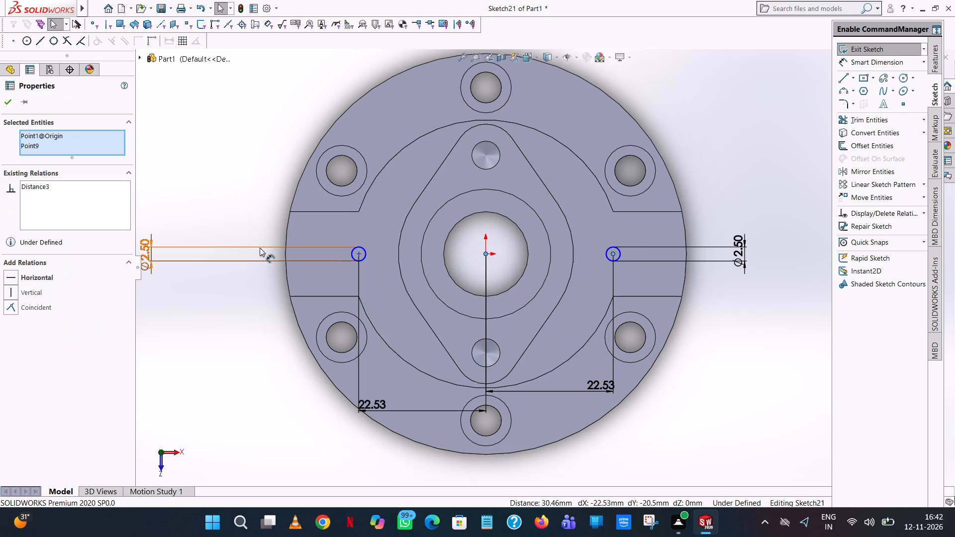
{"action": "left_click", "coordinate": [32, 276]}
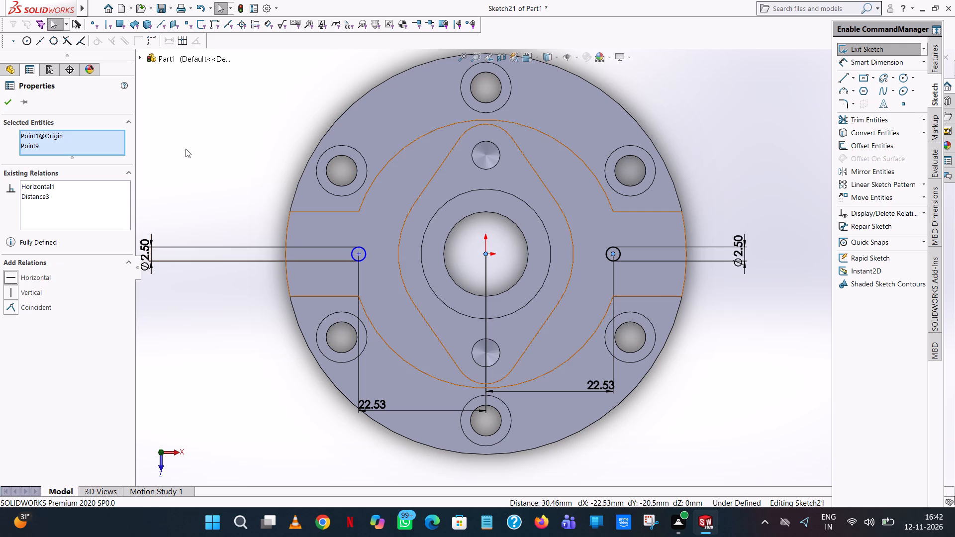
{"action": "left_click", "coordinate": [6, 105]}
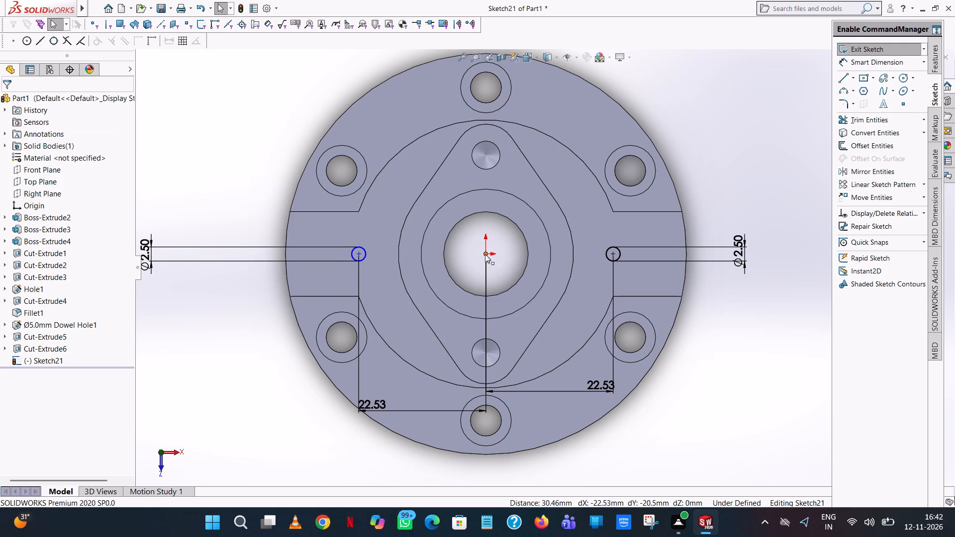
{"action": "left_click", "coordinate": [485, 253], "text": "shift"}
{"action": "left_click", "coordinate": [358, 255], "text": "shift"}
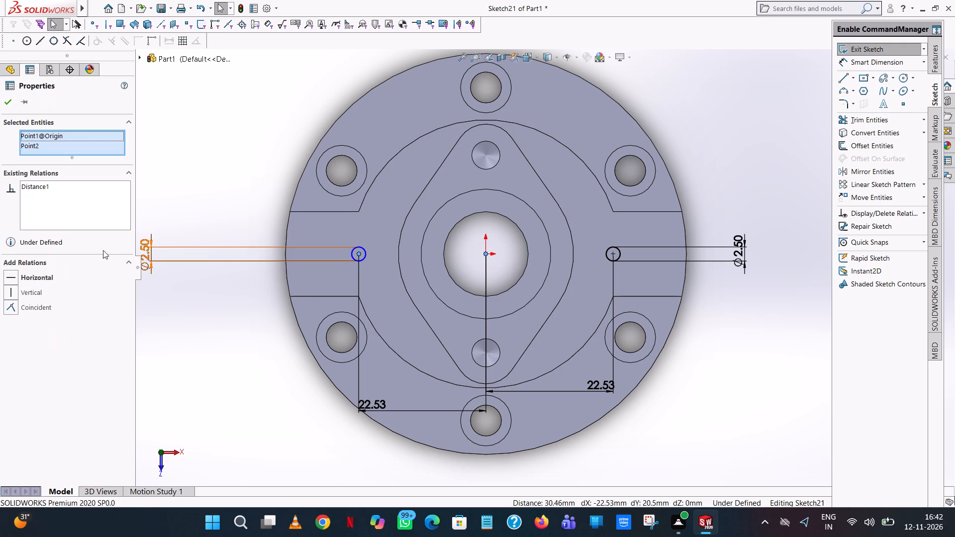
{"action": "left_click", "coordinate": [27, 280]}
{"action": "left_click", "coordinate": [8, 101]}
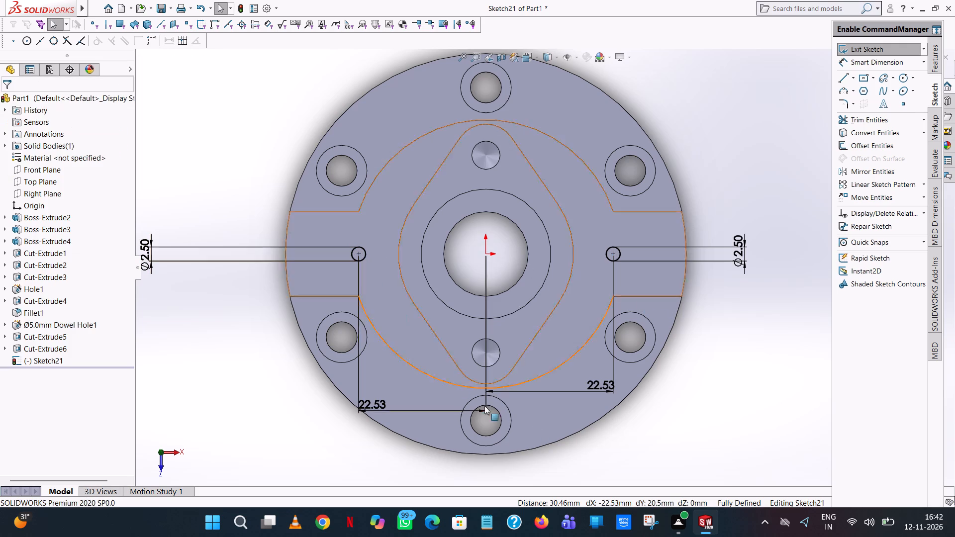
{"action": "left_click", "coordinate": [694, 371]}
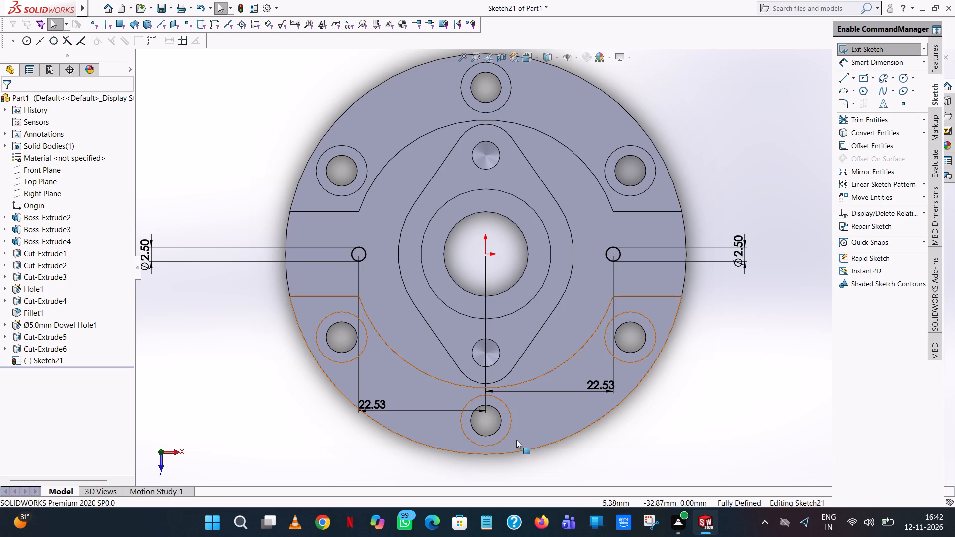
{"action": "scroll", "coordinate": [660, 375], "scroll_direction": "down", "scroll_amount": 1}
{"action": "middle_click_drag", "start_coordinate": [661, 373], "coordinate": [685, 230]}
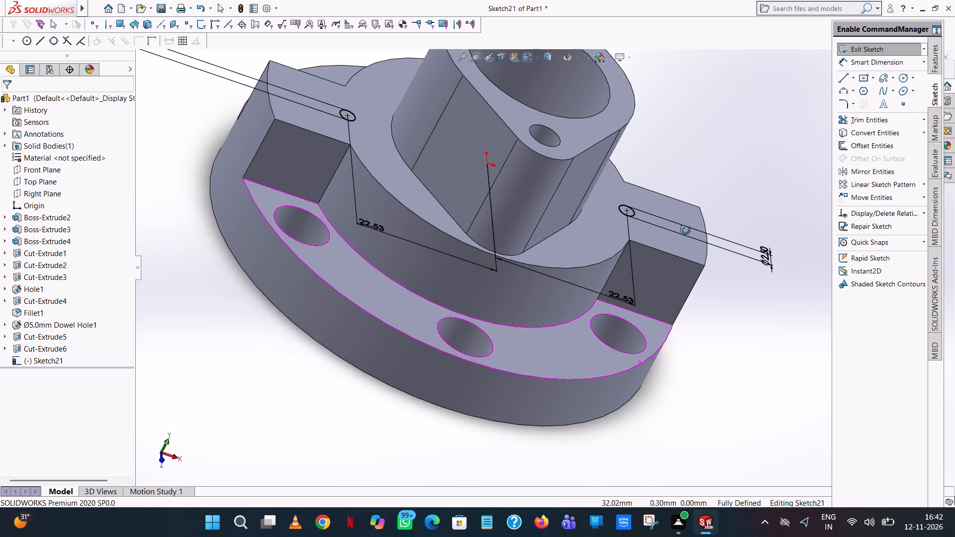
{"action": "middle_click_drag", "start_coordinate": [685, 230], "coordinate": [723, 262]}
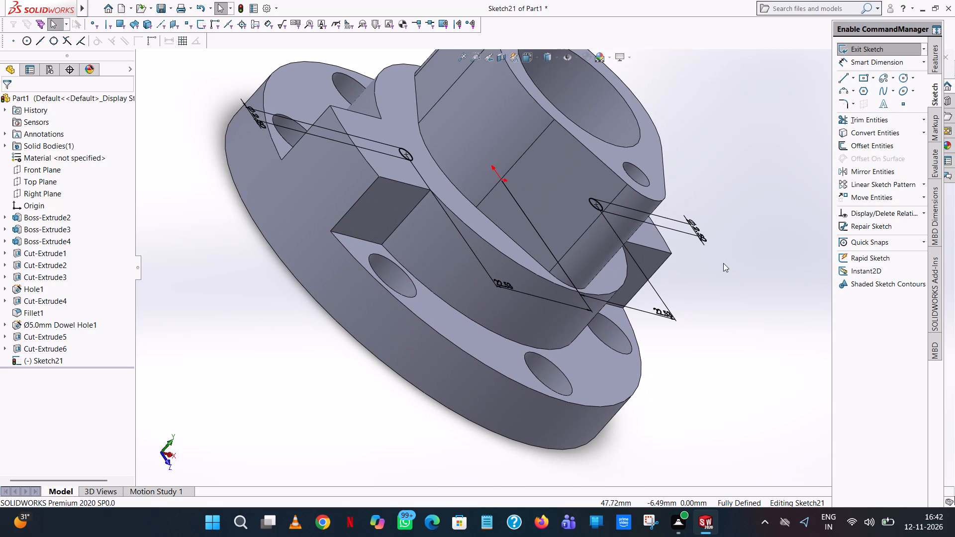
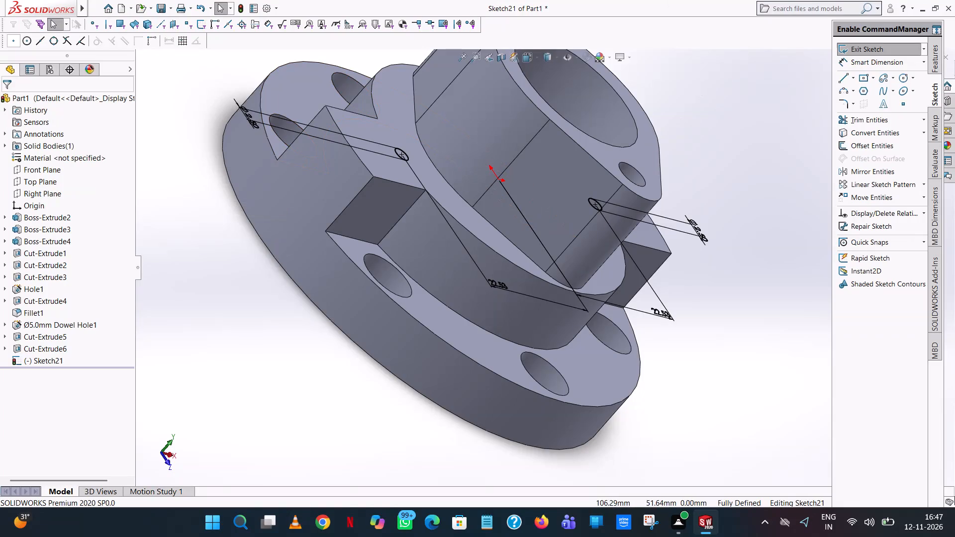
Cut-extrude the two 2.5 mm lug circles downward from the sketch plane to a Blind depth of 9.5 mm.
{"action": "middle_click_drag", "start_coordinate": [698, 161], "coordinate": [648, 46]}
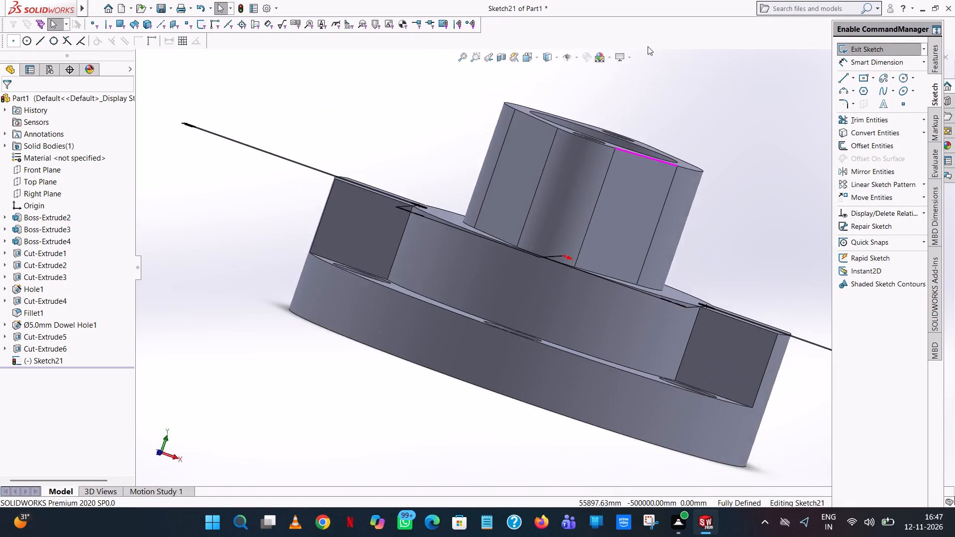
{"action": "middle_click_drag", "start_coordinate": [648, 46], "coordinate": [648, 94]}
{"action": "left_click", "coordinate": [934, 61]}
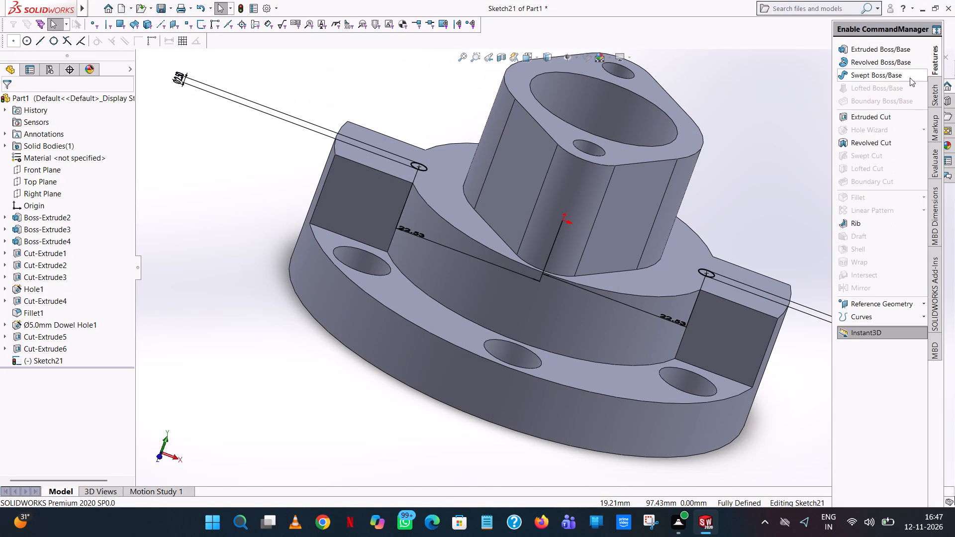
{"action": "left_click", "coordinate": [875, 114]}
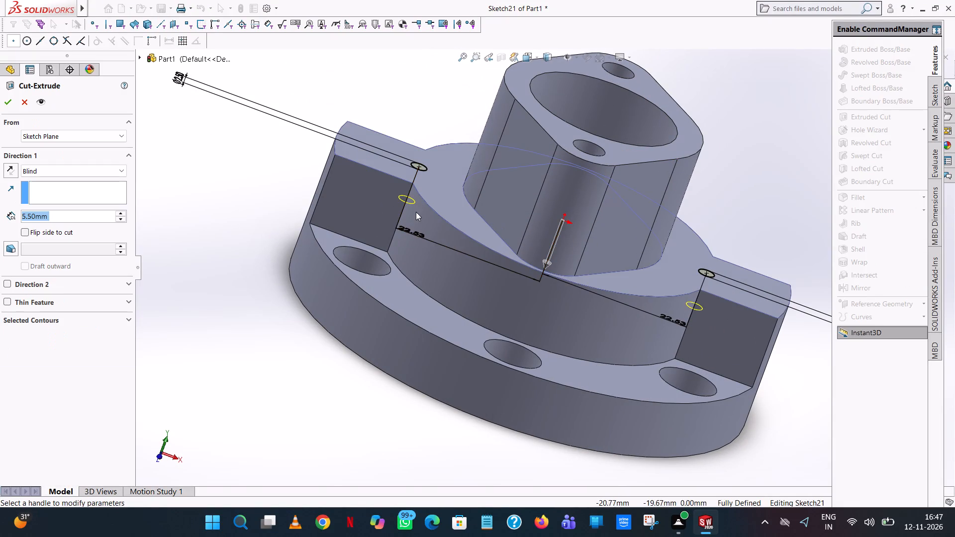
{"action": "middle_click_drag", "start_coordinate": [419, 189], "coordinate": [442, 172]}
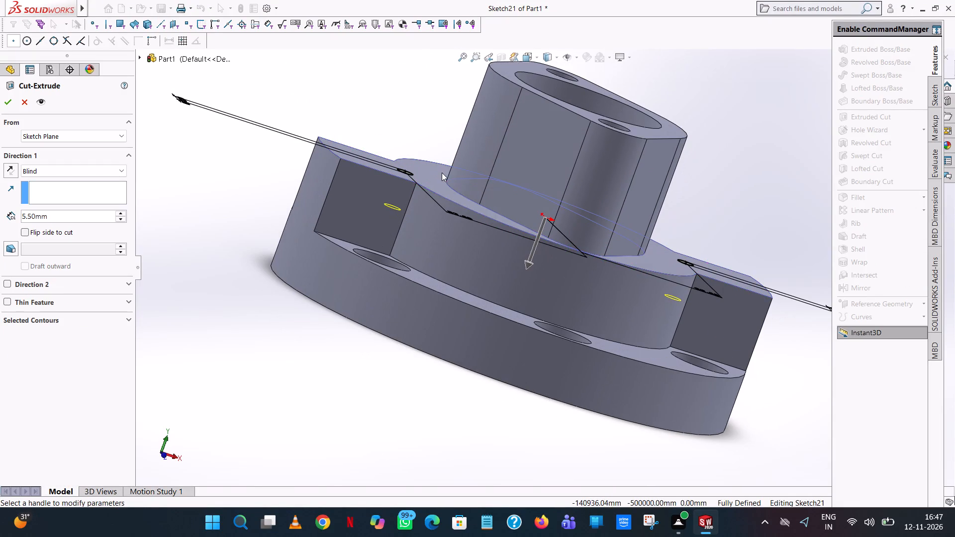
{"action": "left_click", "coordinate": [531, 266]}
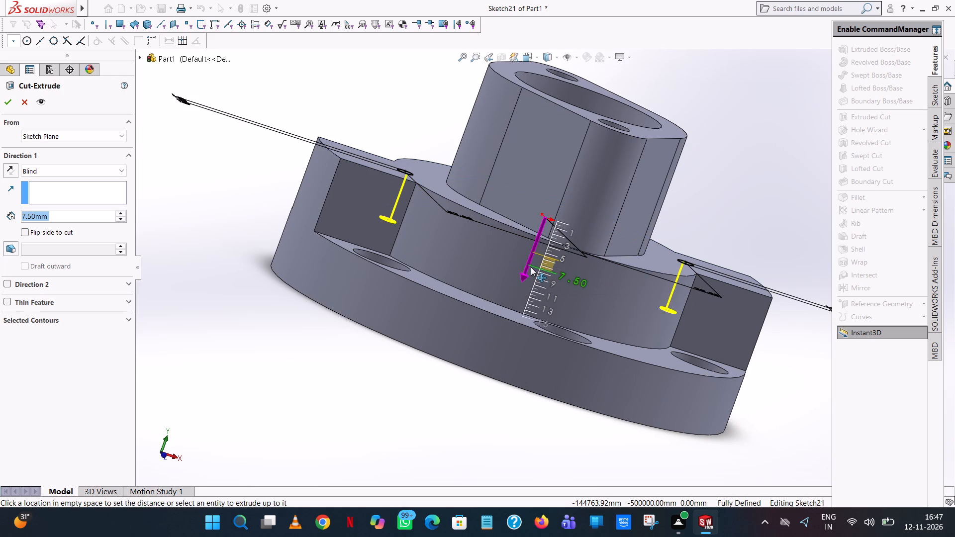
{"action": "scroll", "coordinate": [476, 259], "scroll_direction": "down", "scroll_amount": 3}
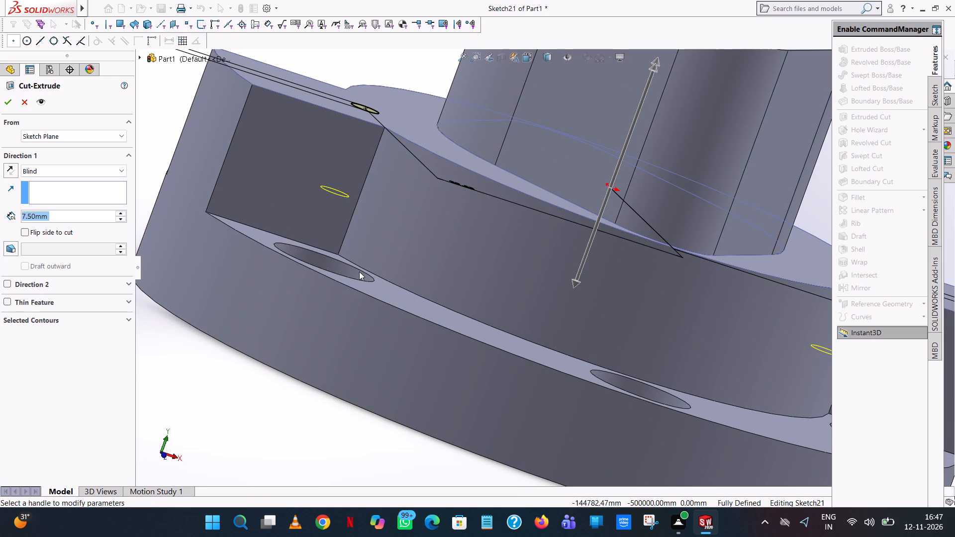
{"action": "middle_click_drag", "start_coordinate": [392, 266], "coordinate": [360, 232]}
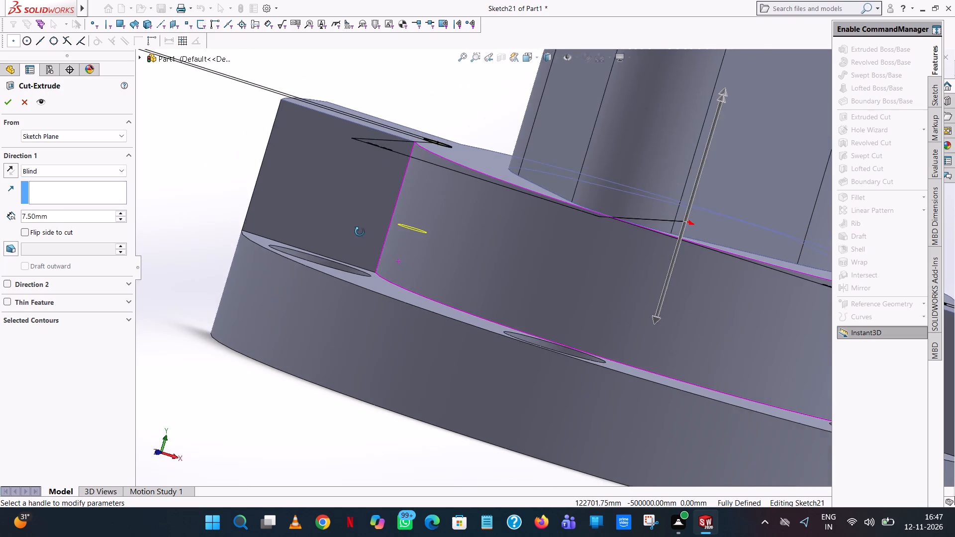
{"action": "middle_click_drag", "start_coordinate": [360, 232], "coordinate": [385, 243]}
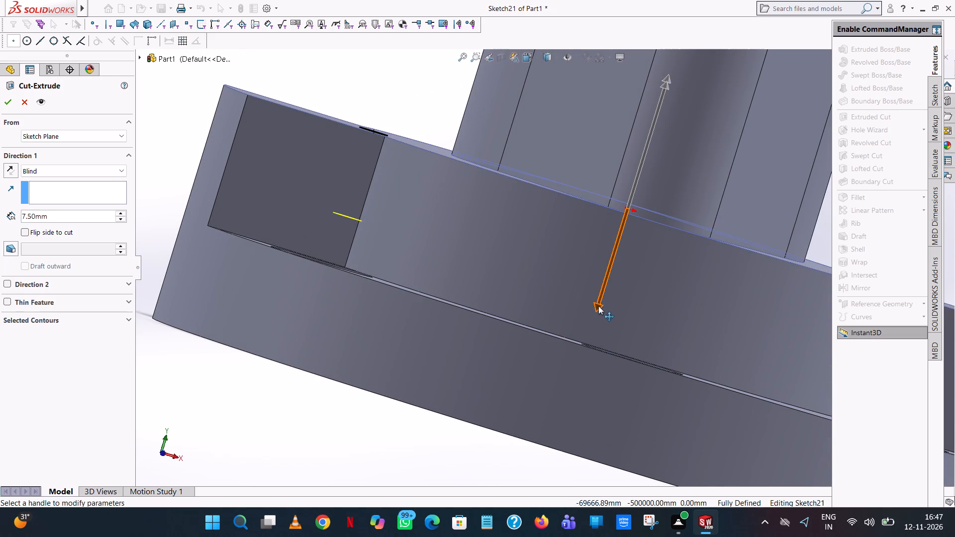
{"action": "left_click_drag", "start_coordinate": [598, 306], "coordinate": [596, 315]}
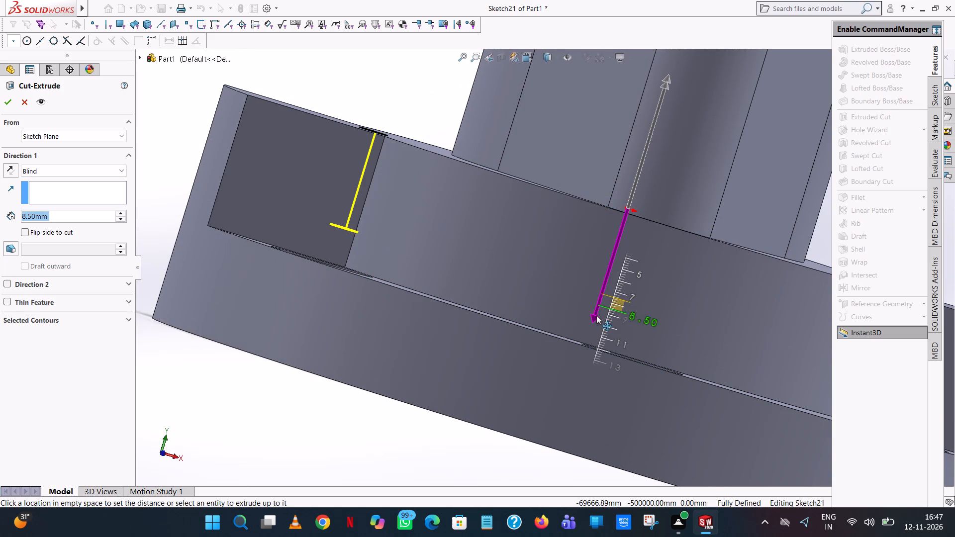
{"action": "left_click_drag", "start_coordinate": [596, 315], "coordinate": [596, 319]}
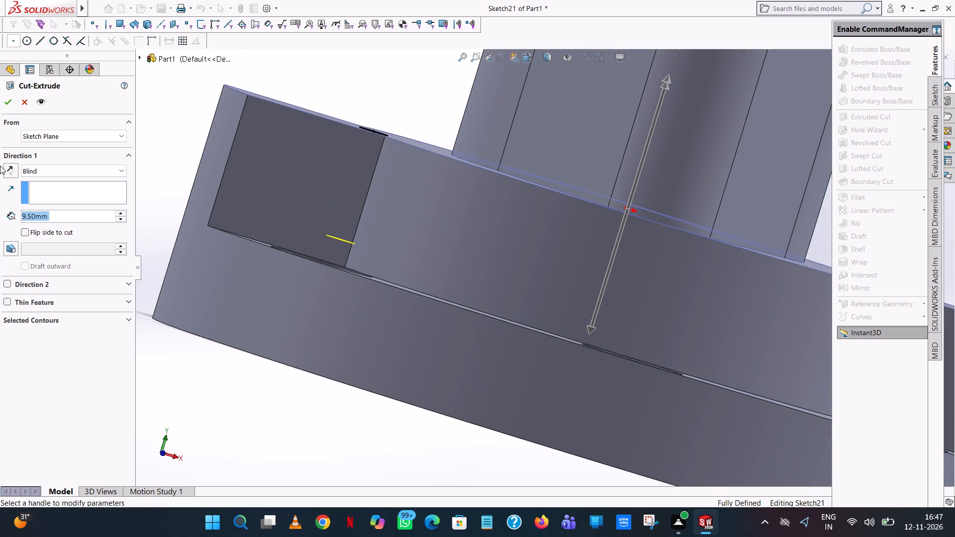
{"action": "middle_click_drag", "start_coordinate": [606, 285], "coordinate": [608, 293]}
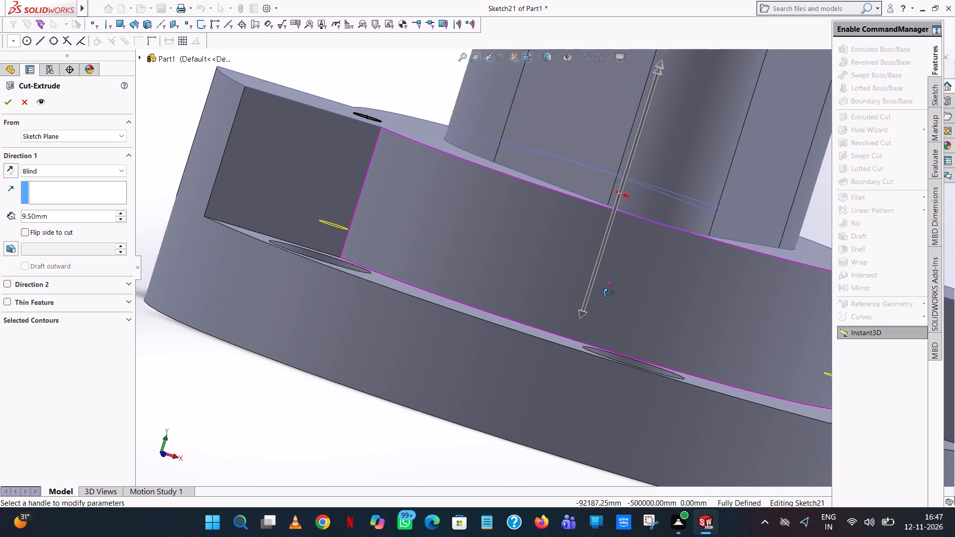
{"action": "middle_click_drag", "start_coordinate": [608, 293], "coordinate": [722, 389]}
{"action": "scroll", "coordinate": [617, 296], "scroll_direction": "up", "scroll_amount": 1}
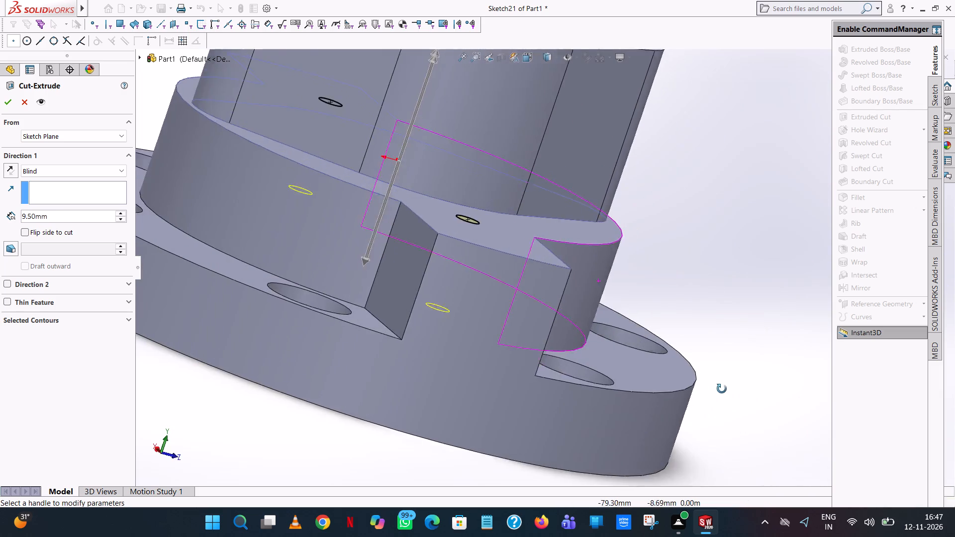
{"action": "middle_click_drag", "start_coordinate": [722, 389], "coordinate": [760, 408]}
{"action": "scroll", "coordinate": [760, 408], "scroll_direction": "up", "scroll_amount": 1}
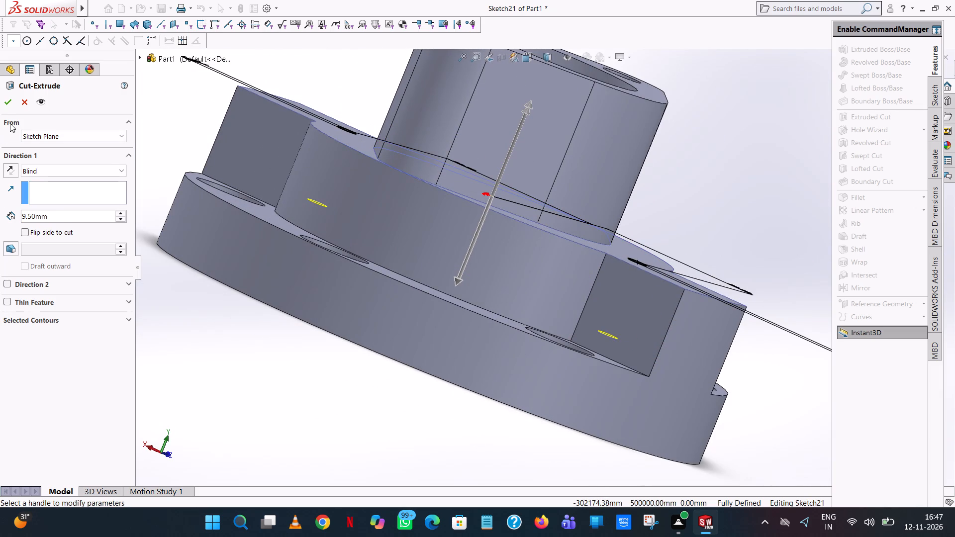
{"action": "left_click", "coordinate": [7, 105]}
{"action": "left_click", "coordinate": [400, 427]}
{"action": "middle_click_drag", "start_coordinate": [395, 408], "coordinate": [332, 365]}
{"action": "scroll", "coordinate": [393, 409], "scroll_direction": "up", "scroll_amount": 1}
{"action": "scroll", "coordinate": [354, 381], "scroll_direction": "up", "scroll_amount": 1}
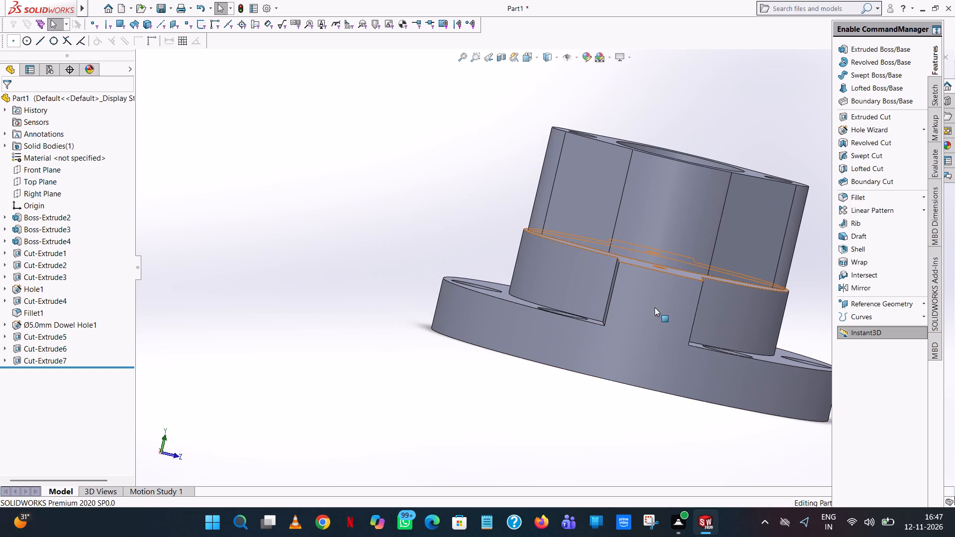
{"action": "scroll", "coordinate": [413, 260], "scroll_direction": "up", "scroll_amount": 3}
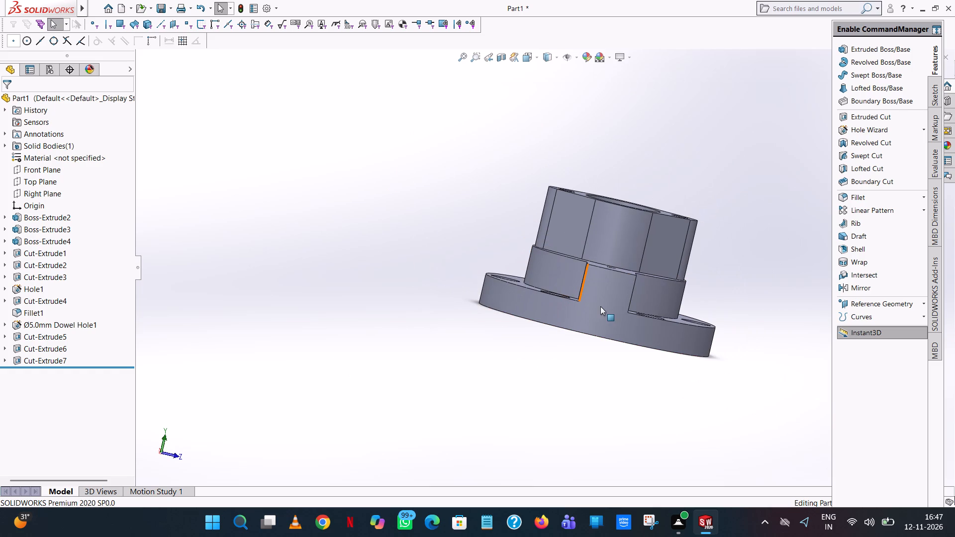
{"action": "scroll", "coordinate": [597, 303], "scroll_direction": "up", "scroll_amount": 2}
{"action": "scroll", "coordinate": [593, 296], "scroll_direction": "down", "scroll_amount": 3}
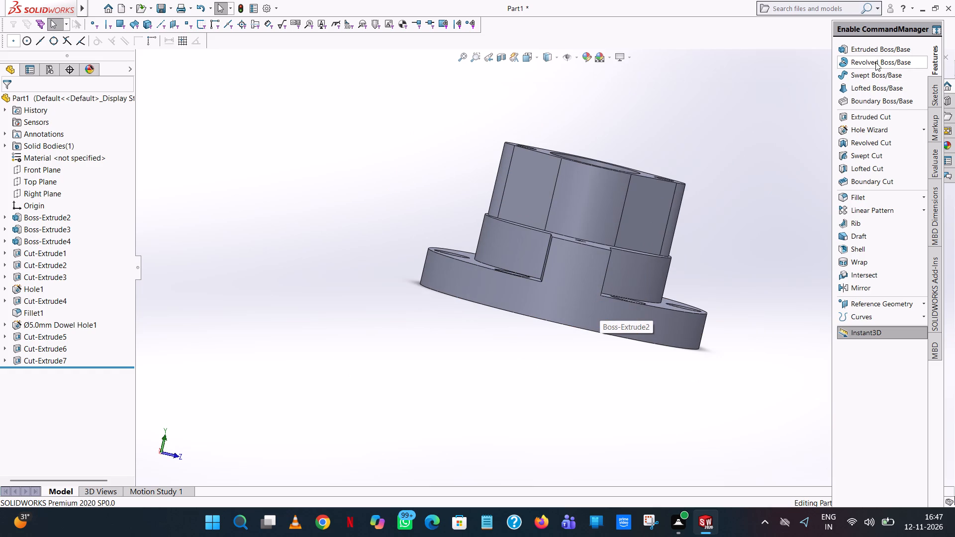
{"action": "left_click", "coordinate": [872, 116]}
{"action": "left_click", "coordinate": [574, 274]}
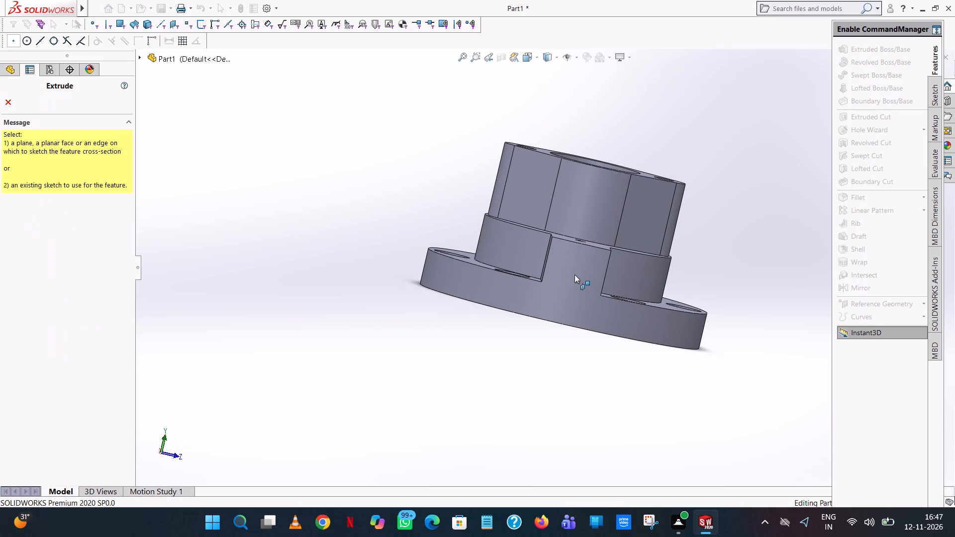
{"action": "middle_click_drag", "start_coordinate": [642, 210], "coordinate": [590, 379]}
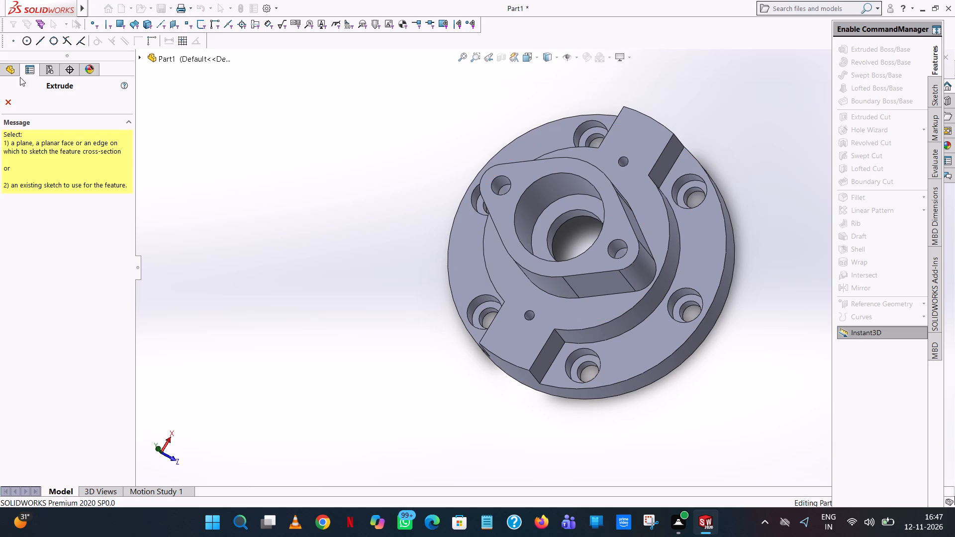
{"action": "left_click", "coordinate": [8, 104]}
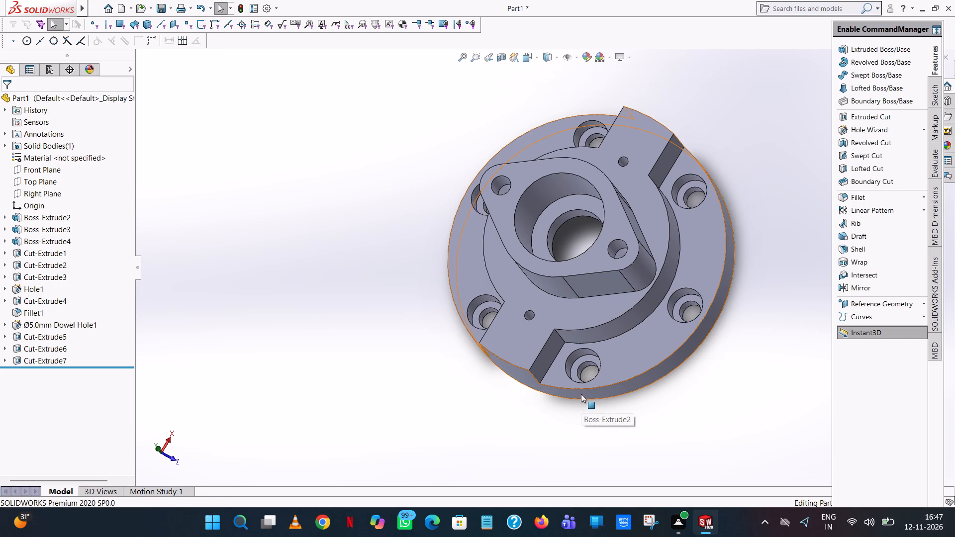
Start a Hole Wizard hole and try the ISO Tapered Pipe Tap type, followed by the Bottoming Tapped Hole type.
{"action": "scroll", "coordinate": [568, 377], "scroll_direction": "up", "scroll_amount": 1}
{"action": "middle_click_drag", "start_coordinate": [567, 375], "coordinate": [568, 341]}
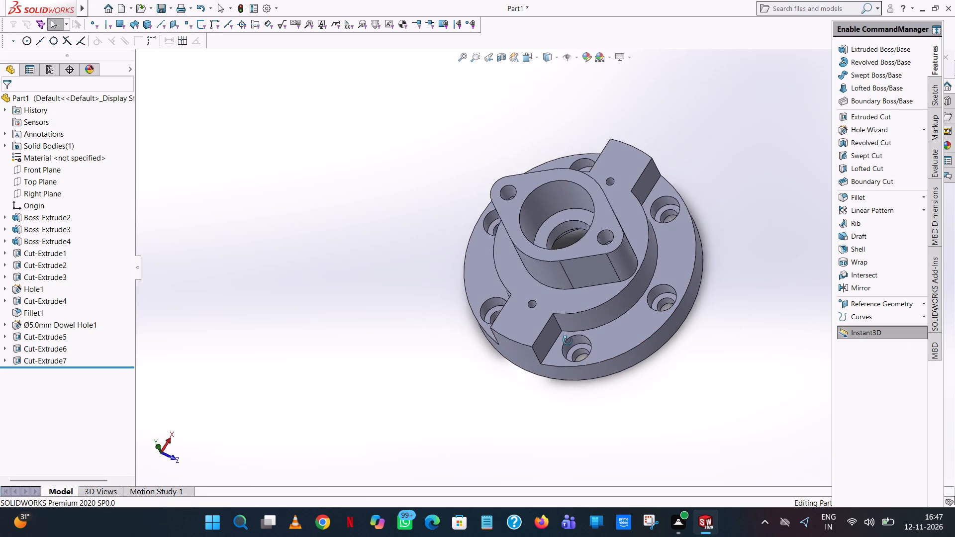
{"action": "middle_click_drag", "start_coordinate": [568, 341], "coordinate": [528, 224]}
{"action": "scroll", "coordinate": [528, 224], "scroll_direction": "up", "scroll_amount": 1}
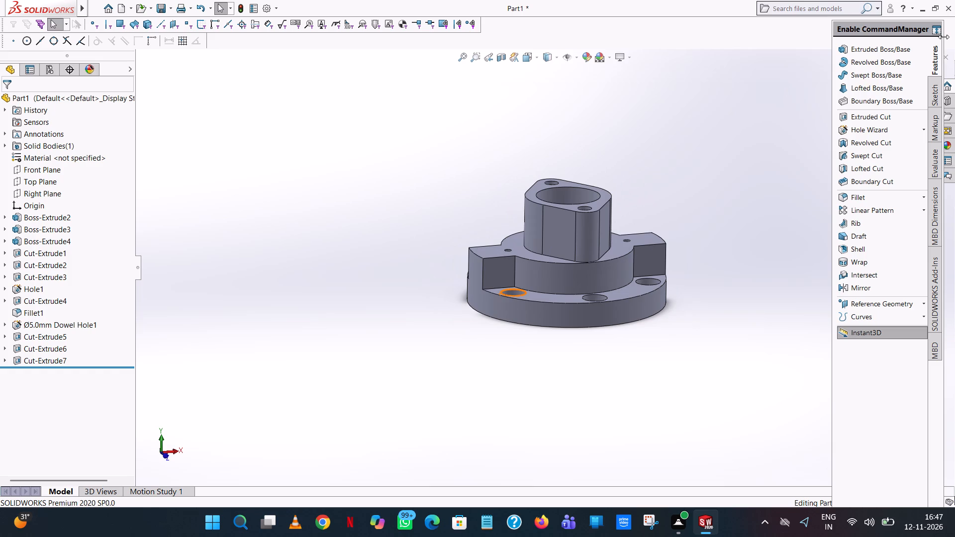
{"action": "left_click", "coordinate": [888, 129]}
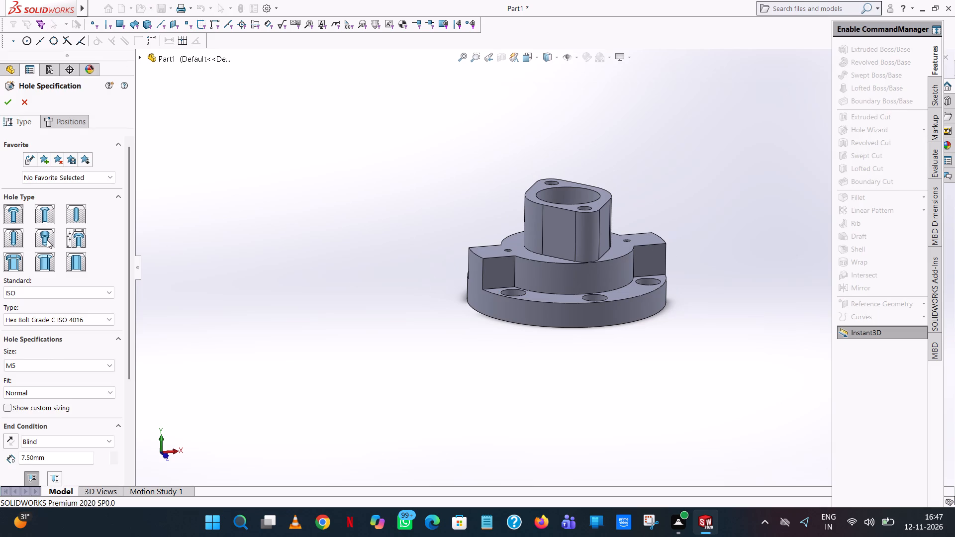
{"action": "left_click", "coordinate": [47, 240]}
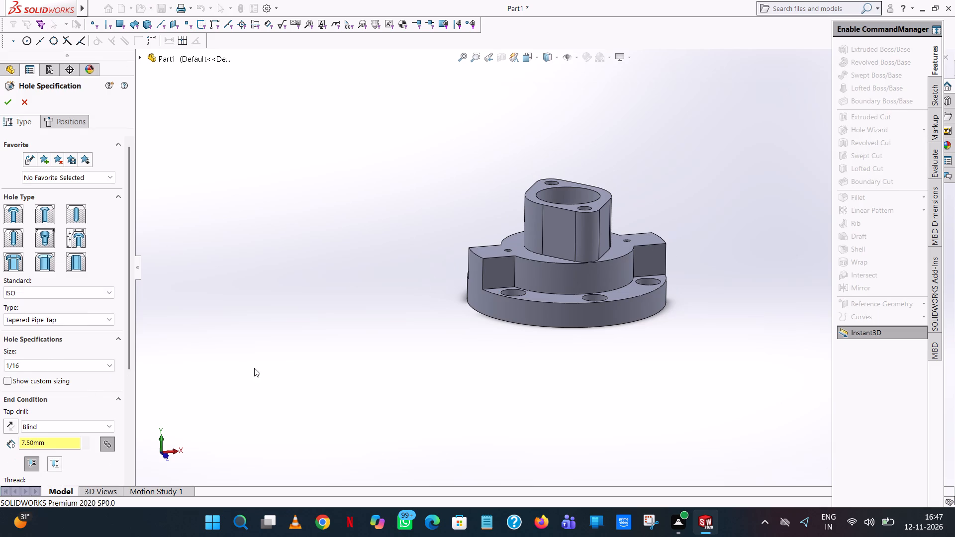
{"action": "left_click_drag", "start_coordinate": [129, 249], "coordinate": [126, 269]}
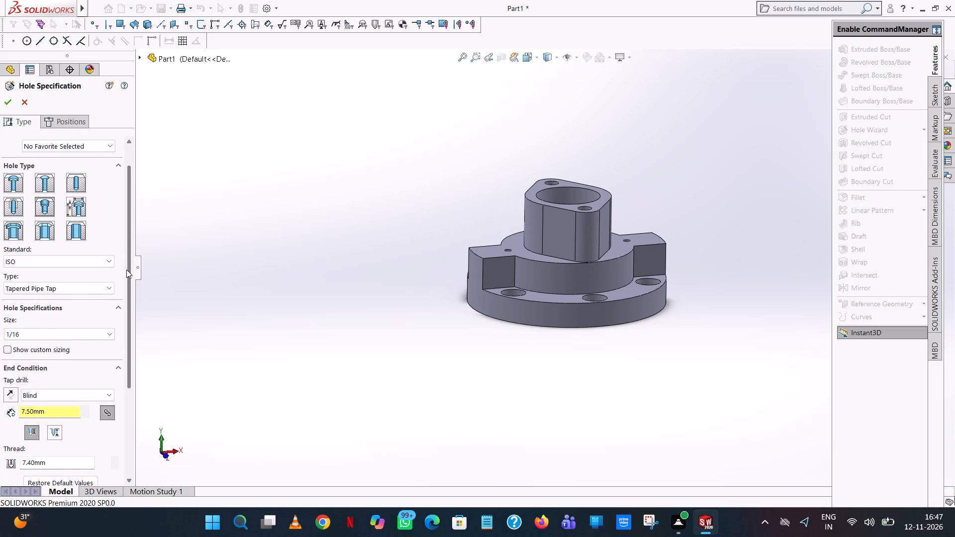
{"action": "left_click_drag", "start_coordinate": [126, 269], "coordinate": [138, 378]}
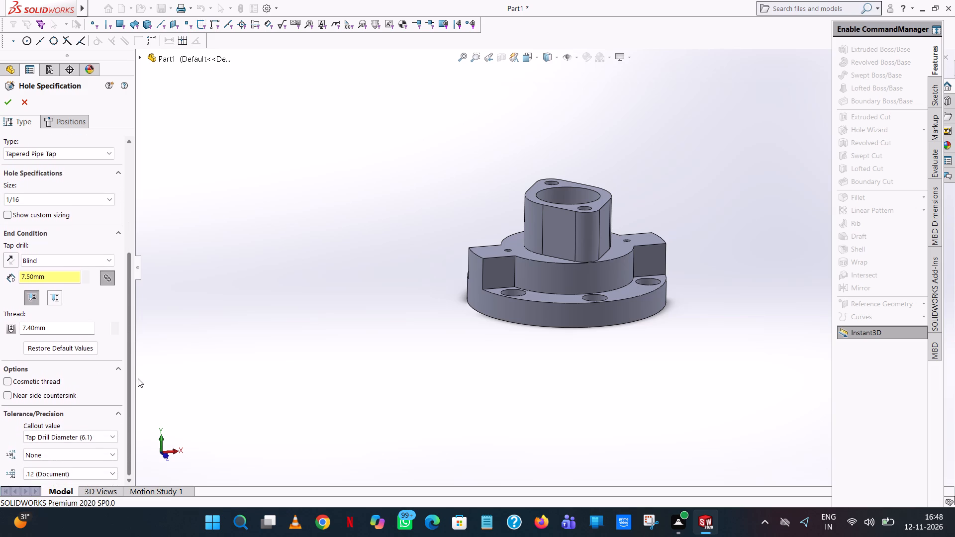
{"action": "left_click_drag", "start_coordinate": [138, 378], "coordinate": [138, 379]}
{"action": "left_click_drag", "start_coordinate": [138, 379], "coordinate": [137, 373]}
{"action": "left_click_drag", "start_coordinate": [137, 373], "coordinate": [138, 225]}
{"action": "left_click", "coordinate": [13, 230]}
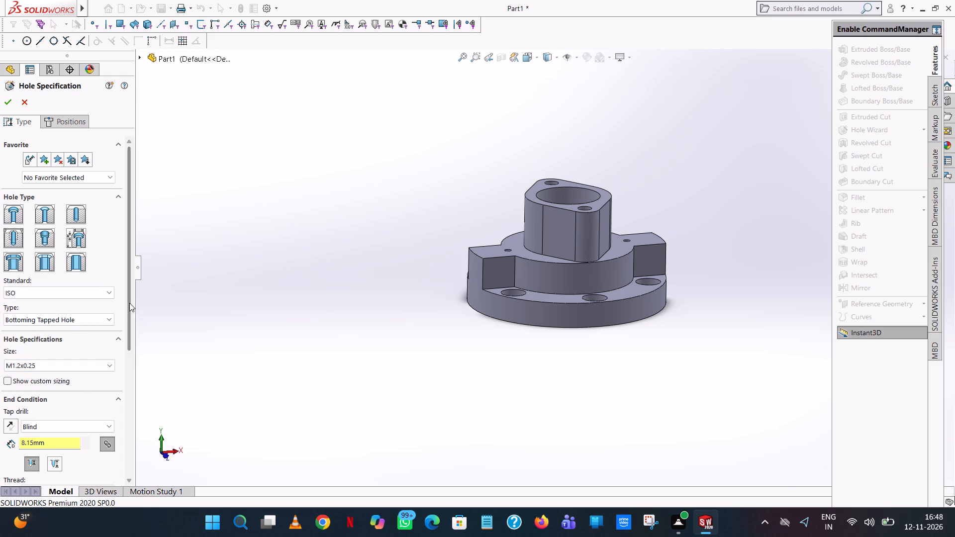
{"action": "left_click_drag", "start_coordinate": [129, 302], "coordinate": [128, 336]}
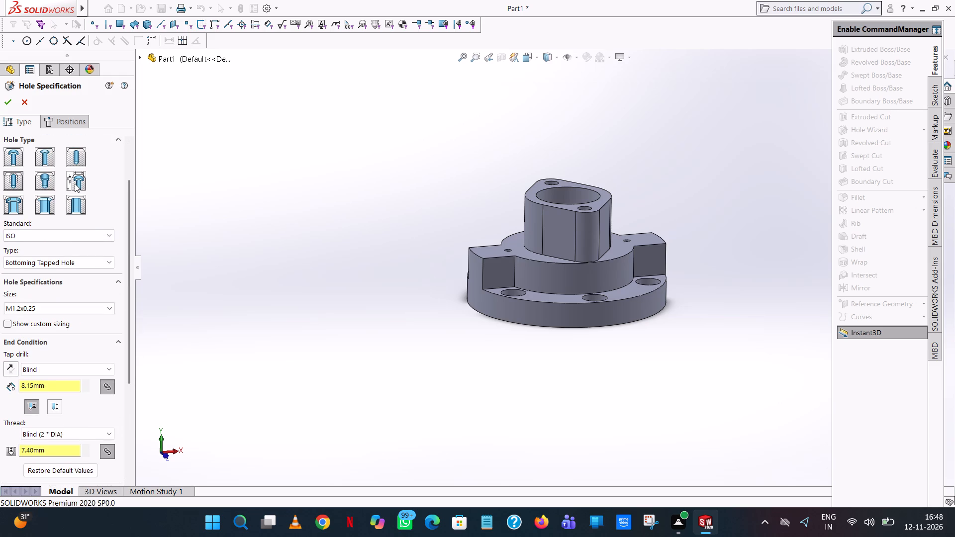
Switch the hole specification to a legacy hole of the Counterdrilled type.
{"action": "left_click", "coordinate": [75, 182]}
{"action": "left_click", "coordinate": [27, 239]}
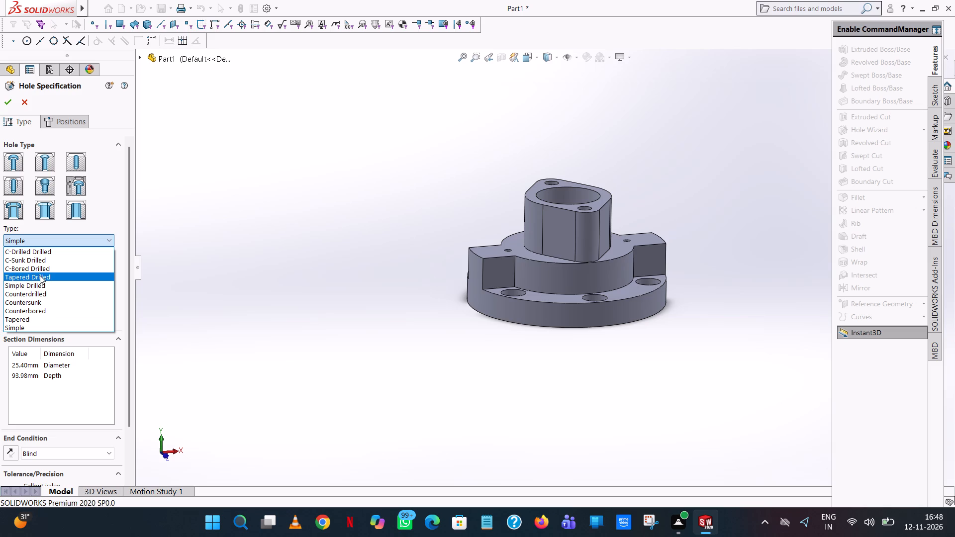
{"action": "left_click", "coordinate": [40, 293]}
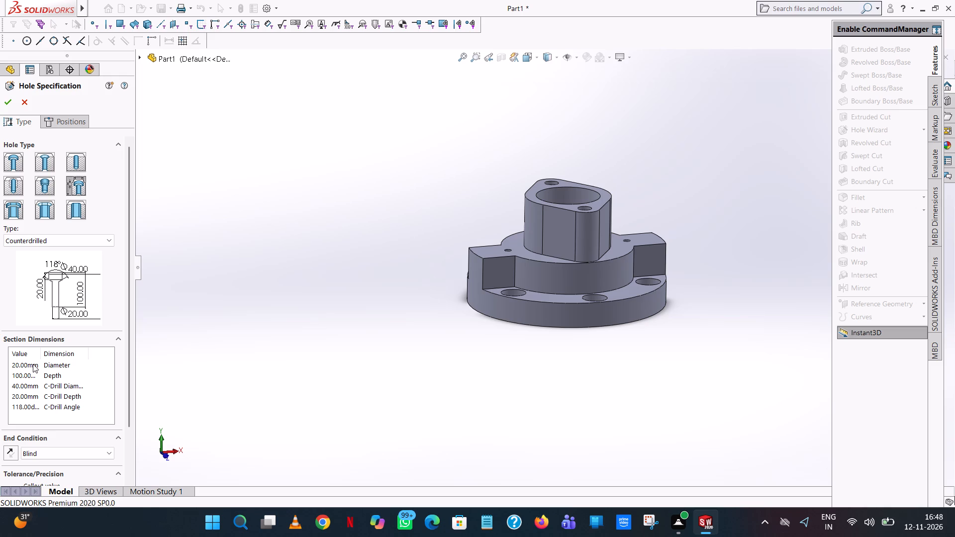
{"action": "left_click", "coordinate": [58, 295]}
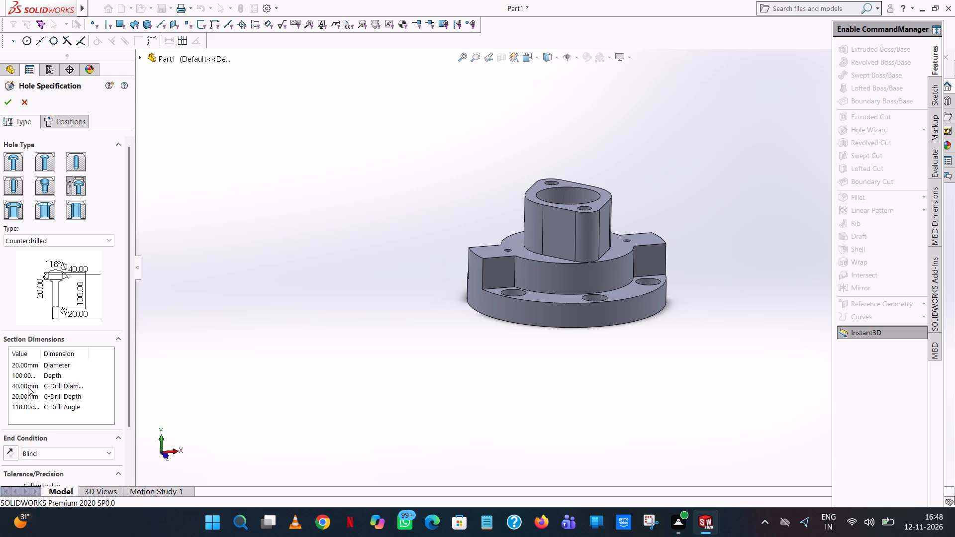
Set the counterdrilled hole's C-Drill diameter to 10 mm and its C-Drill depth to 2 mm.
{"action": "double_click", "coordinate": [28, 387]}
{"action": "left_click_drag", "start_coordinate": [129, 358], "coordinate": [127, 436]}
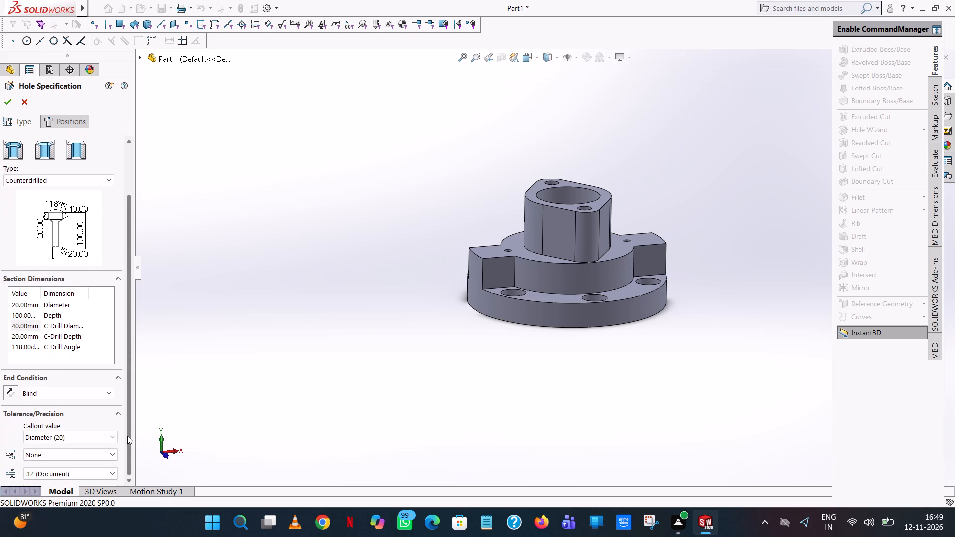
{"action": "left_click_drag", "start_coordinate": [127, 436], "coordinate": [127, 408]}
{"action": "left_click_drag", "start_coordinate": [127, 408], "coordinate": [131, 386]}
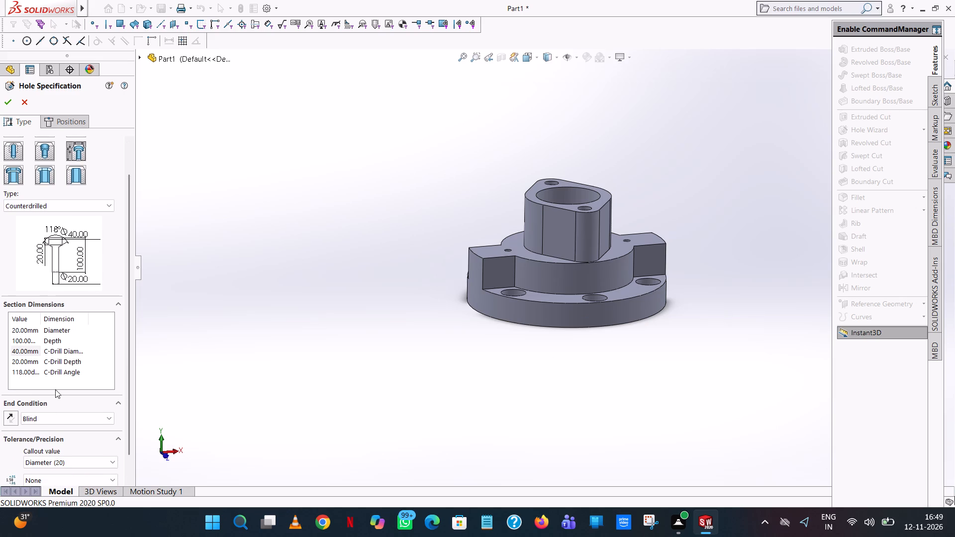
{"action": "left_click", "coordinate": [24, 351]}
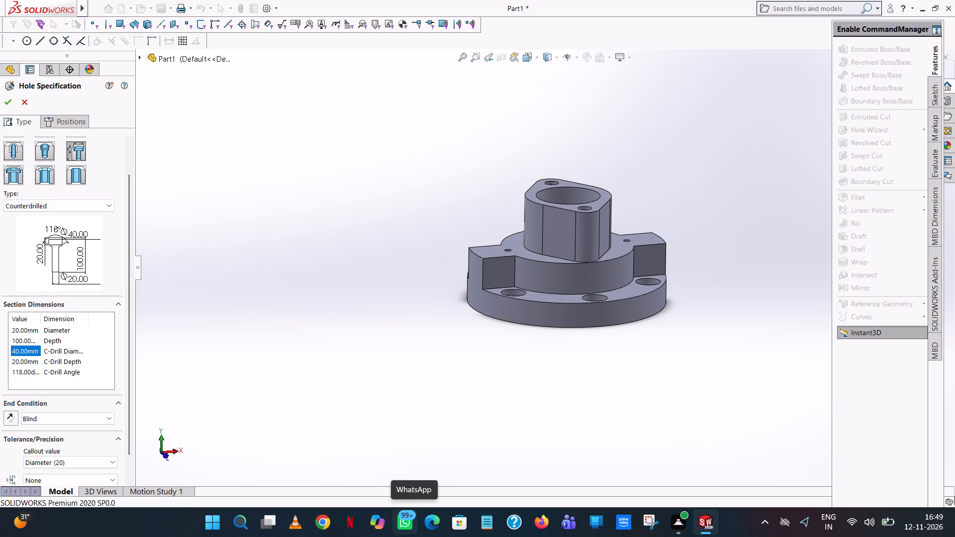
{"action": "type", "text": "10"}
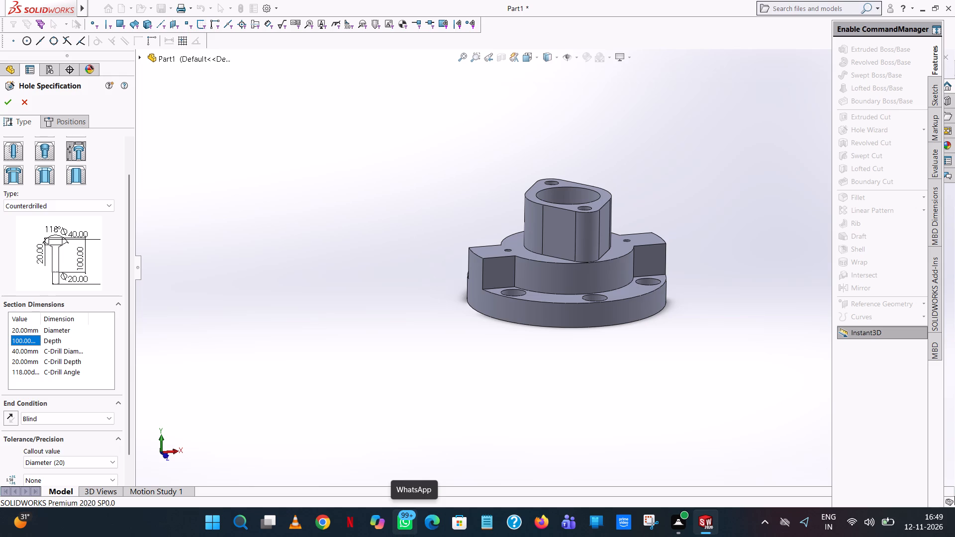
{"action": "double_click", "coordinate": [33, 349]}
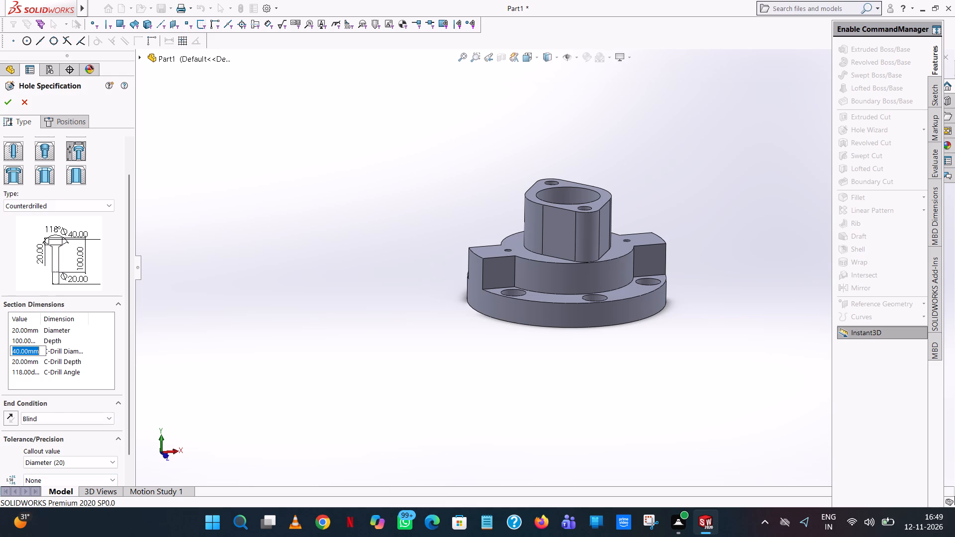
{"action": "type", "text": "10"}
{"action": "key", "text": "Return"}
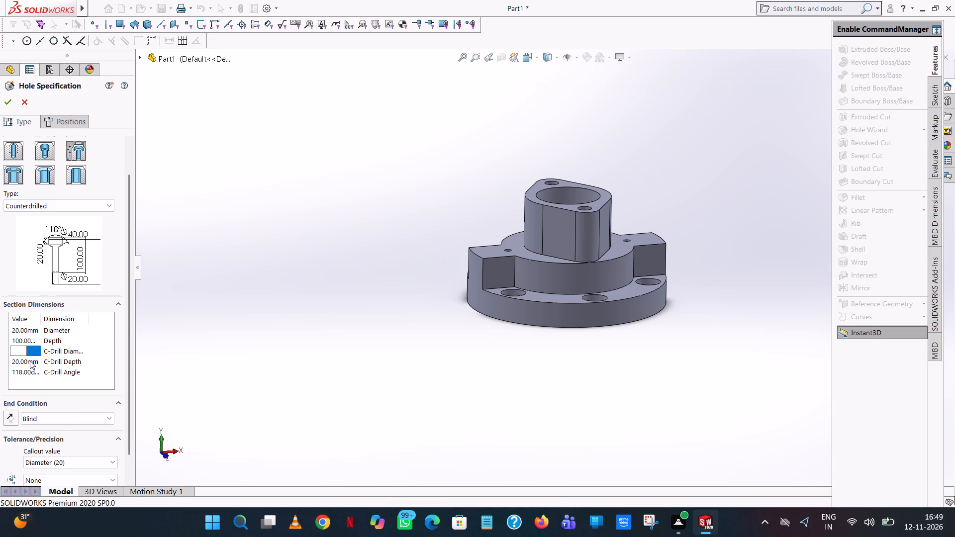
{"action": "double_click", "coordinate": [30, 360]}
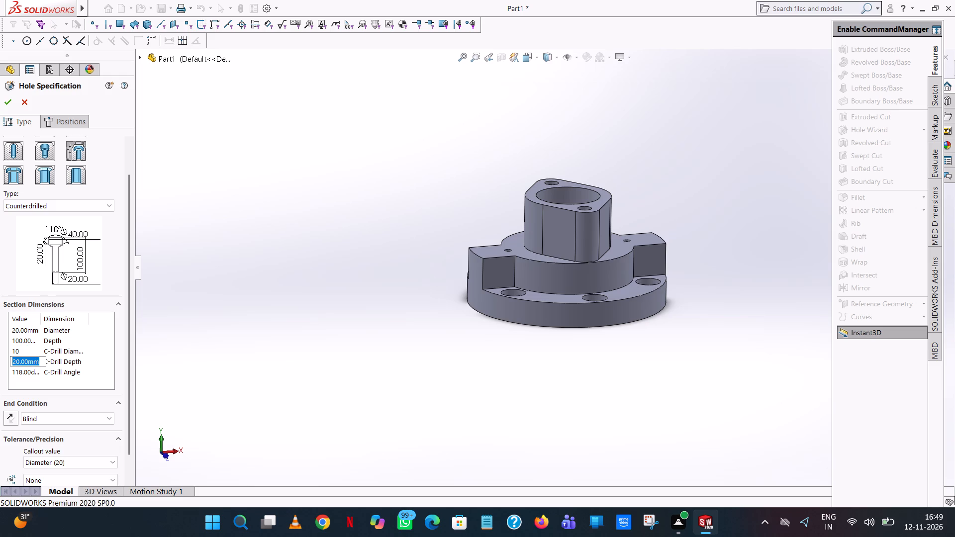
{"action": "key", "text": "2"}
{"action": "key", "text": "Return"}
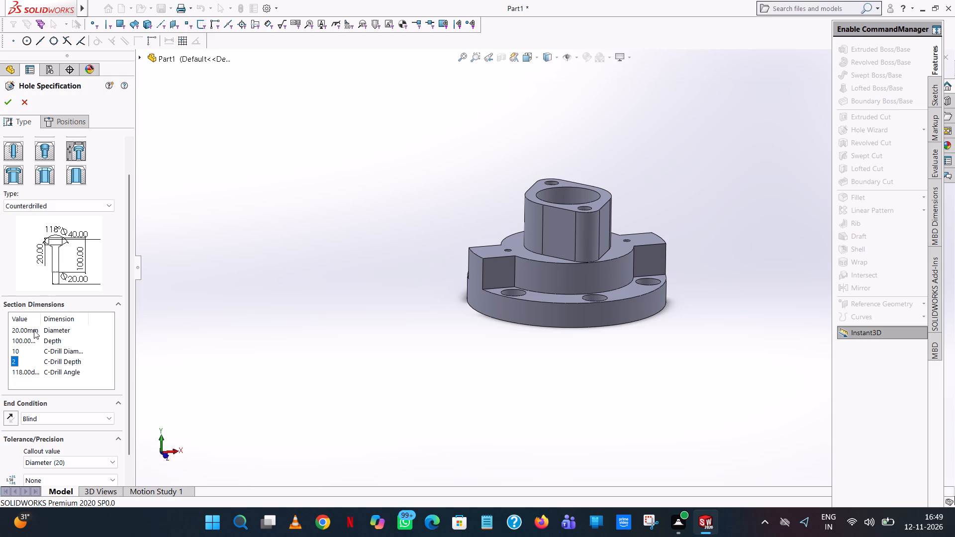
Set the counterdrilled hole's diameter to 5.7 mm and its depth to 16 mm.
{"action": "double_click", "coordinate": [34, 330]}
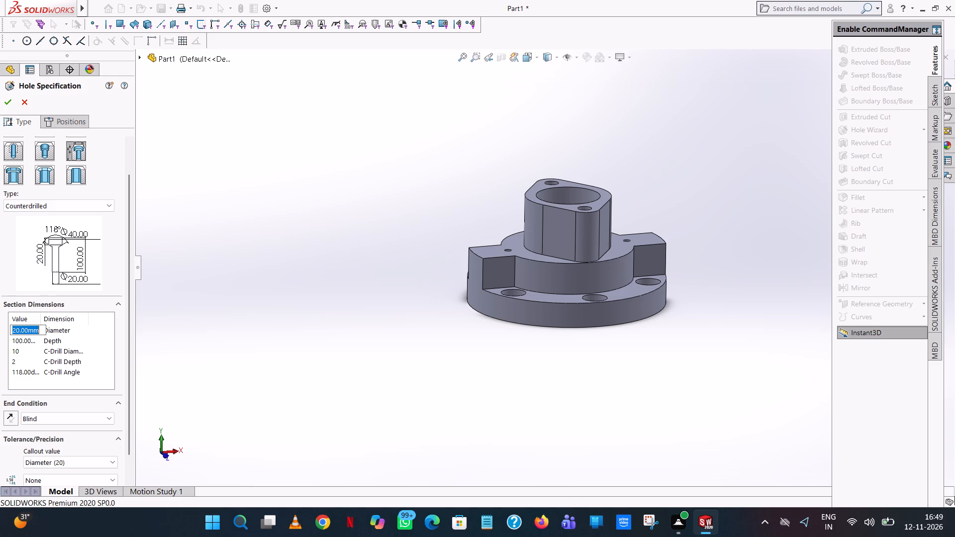
{"action": "type", "text": "5.7"}
{"action": "left_click", "coordinate": [214, 252]}
{"action": "double_click", "coordinate": [26, 341]}
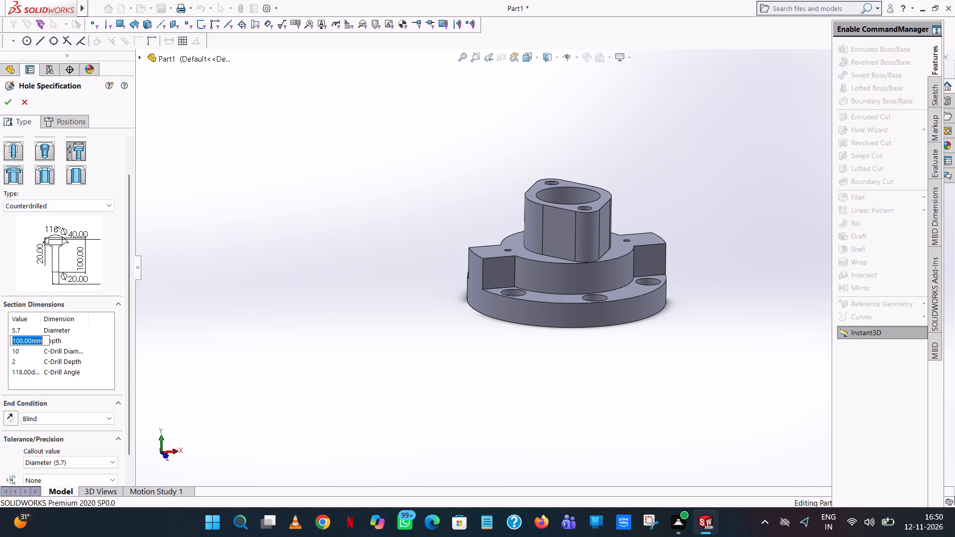
{"action": "type", "text": "16"}
{"action": "key", "text": "Return"}
{"action": "left_click", "coordinate": [253, 217]}
Place one hole position on the flange's curved outer side face at the lug, about 9.1 mm above the flange's base.
{"action": "left_click", "coordinate": [65, 122]}
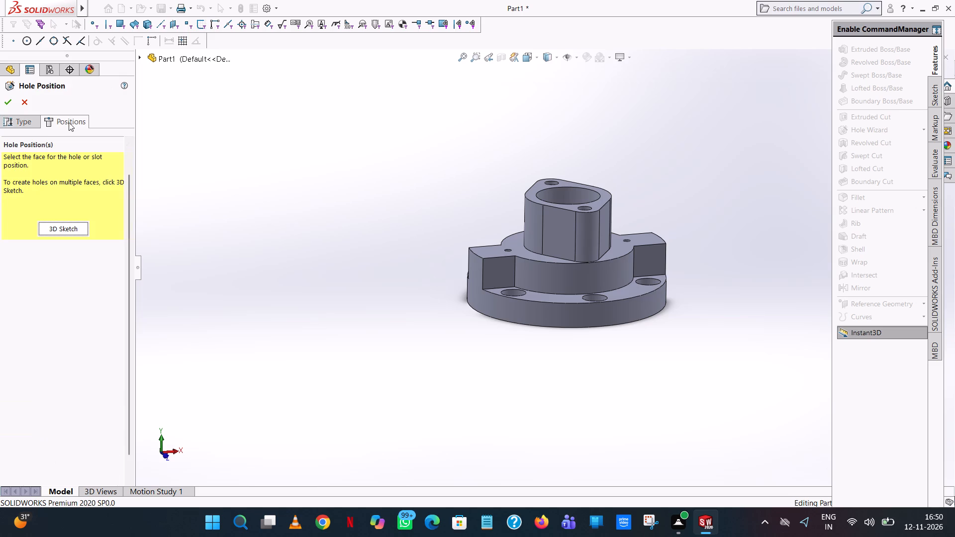
{"action": "middle_click_drag", "start_coordinate": [331, 179], "coordinate": [425, 215]}
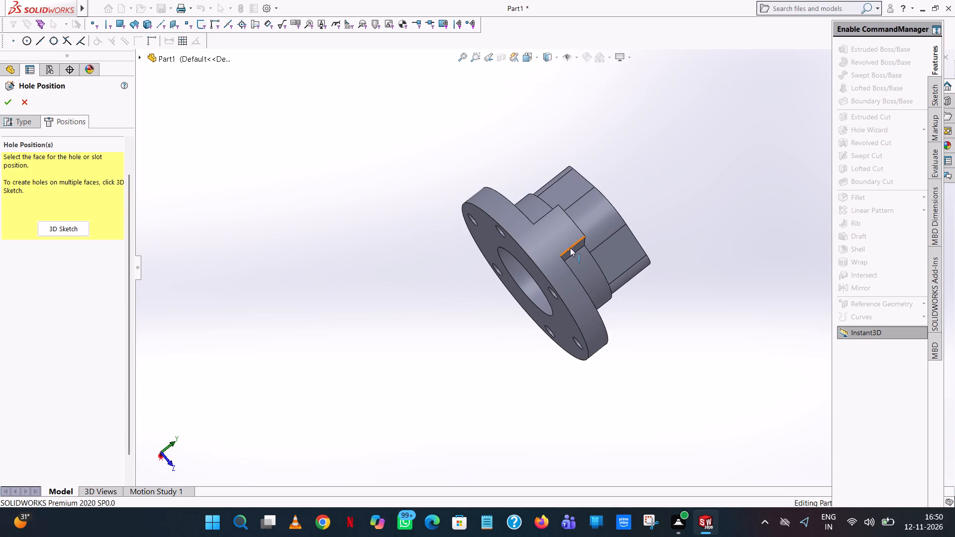
{"action": "left_click", "coordinate": [555, 230]}
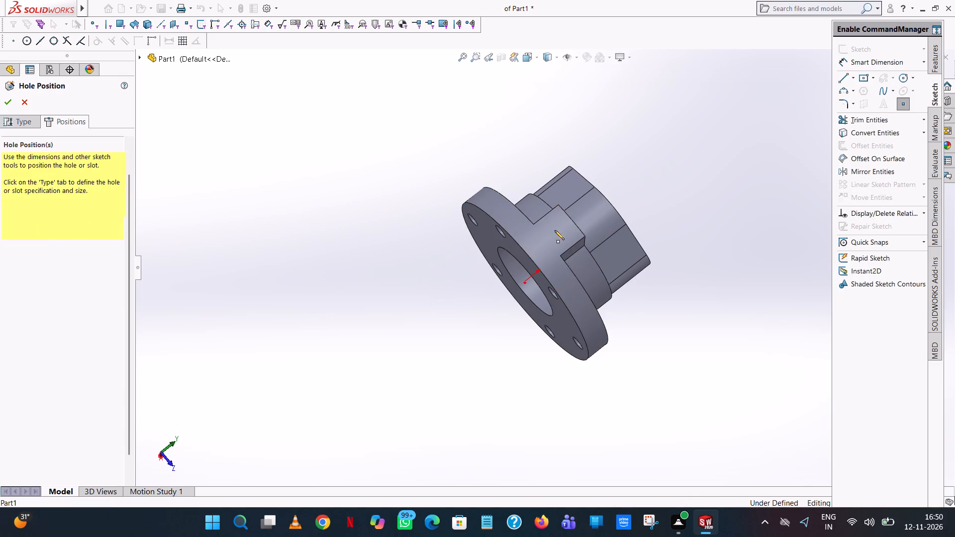
{"action": "middle_click_drag", "start_coordinate": [548, 232], "coordinate": [539, 291]}
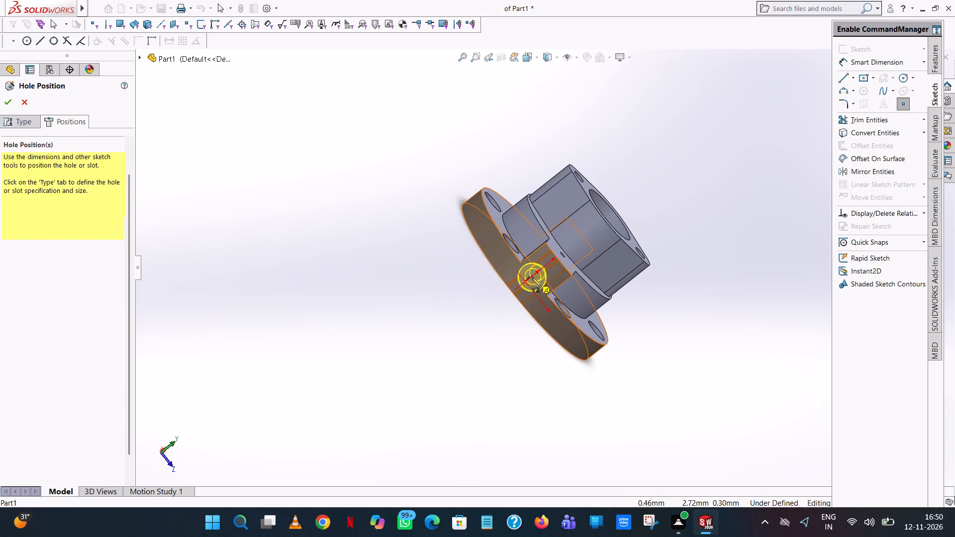
{"action": "scroll", "coordinate": [532, 277], "scroll_direction": "down", "scroll_amount": 8}
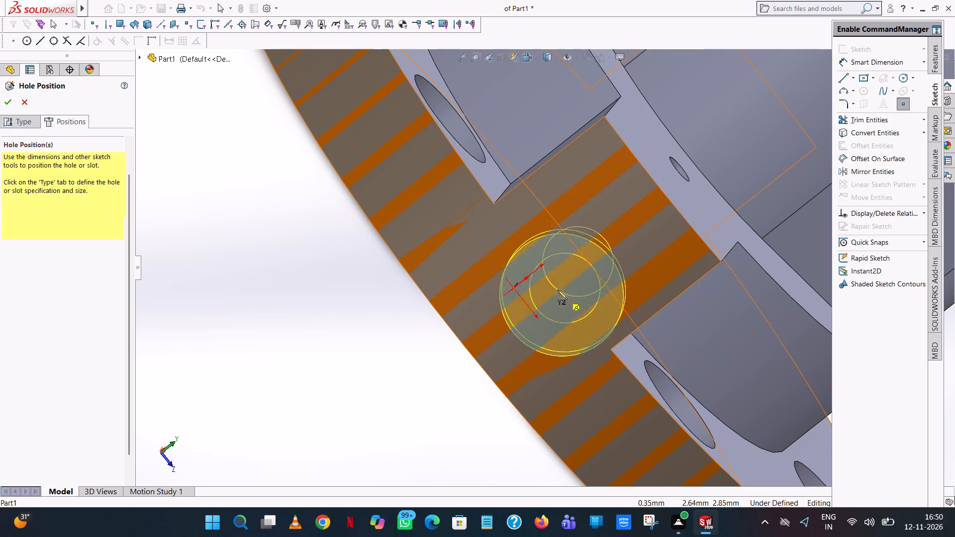
{"action": "left_click", "coordinate": [547, 270]}
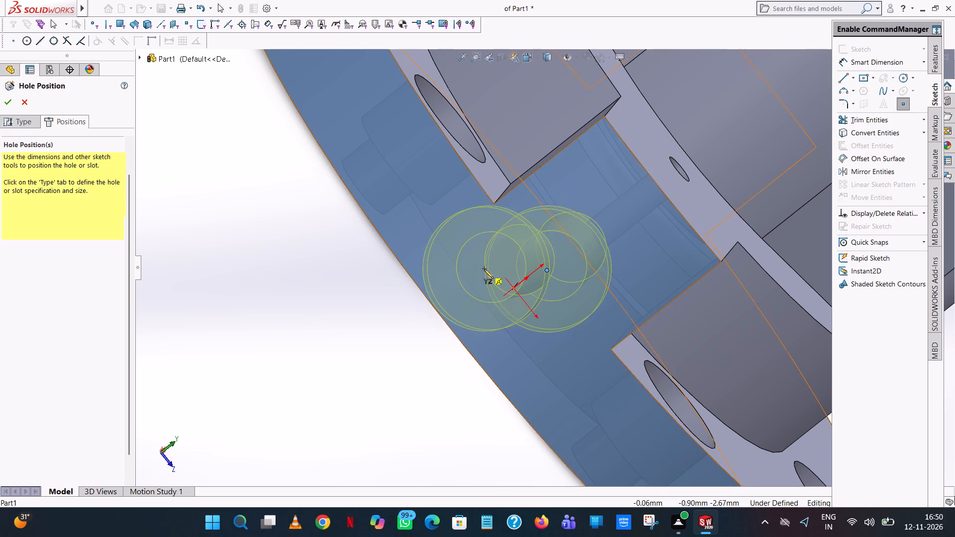
{"action": "key", "text": "Escape"}
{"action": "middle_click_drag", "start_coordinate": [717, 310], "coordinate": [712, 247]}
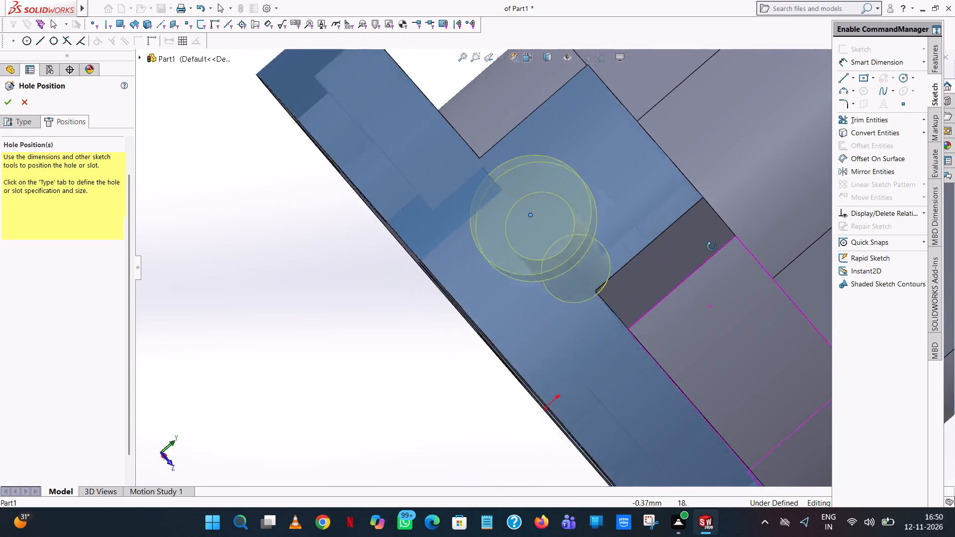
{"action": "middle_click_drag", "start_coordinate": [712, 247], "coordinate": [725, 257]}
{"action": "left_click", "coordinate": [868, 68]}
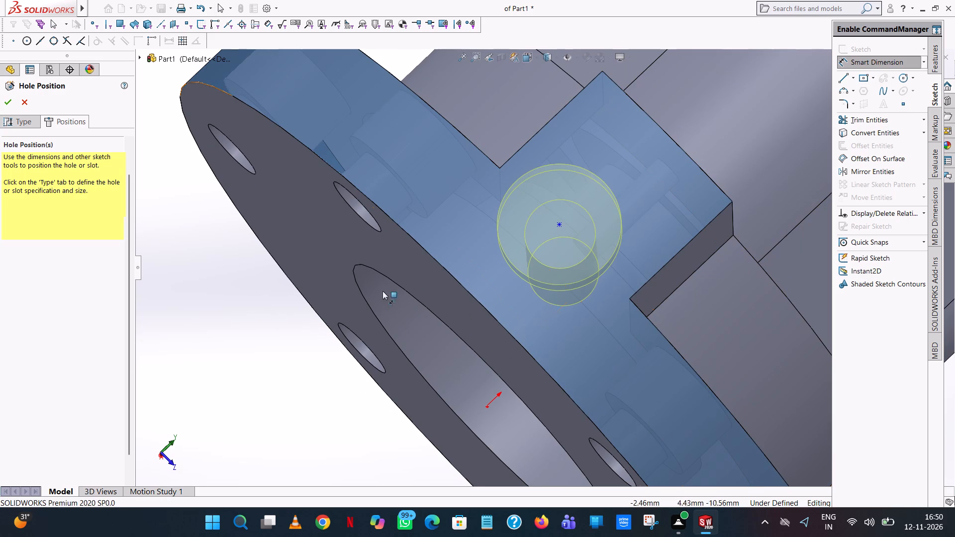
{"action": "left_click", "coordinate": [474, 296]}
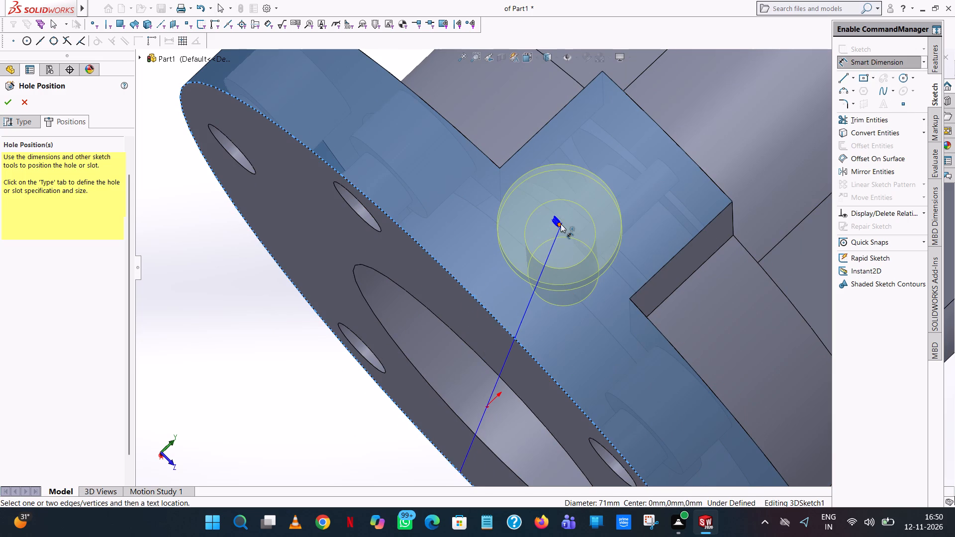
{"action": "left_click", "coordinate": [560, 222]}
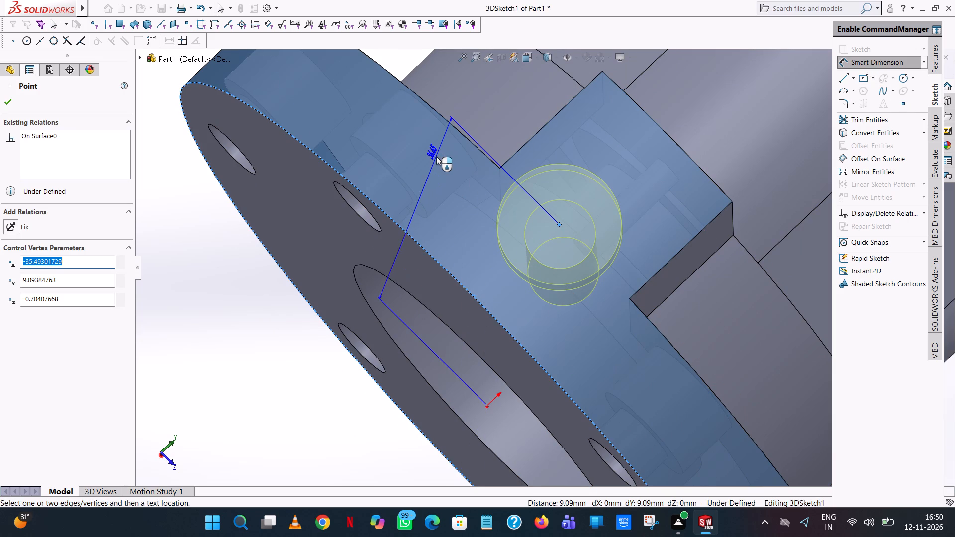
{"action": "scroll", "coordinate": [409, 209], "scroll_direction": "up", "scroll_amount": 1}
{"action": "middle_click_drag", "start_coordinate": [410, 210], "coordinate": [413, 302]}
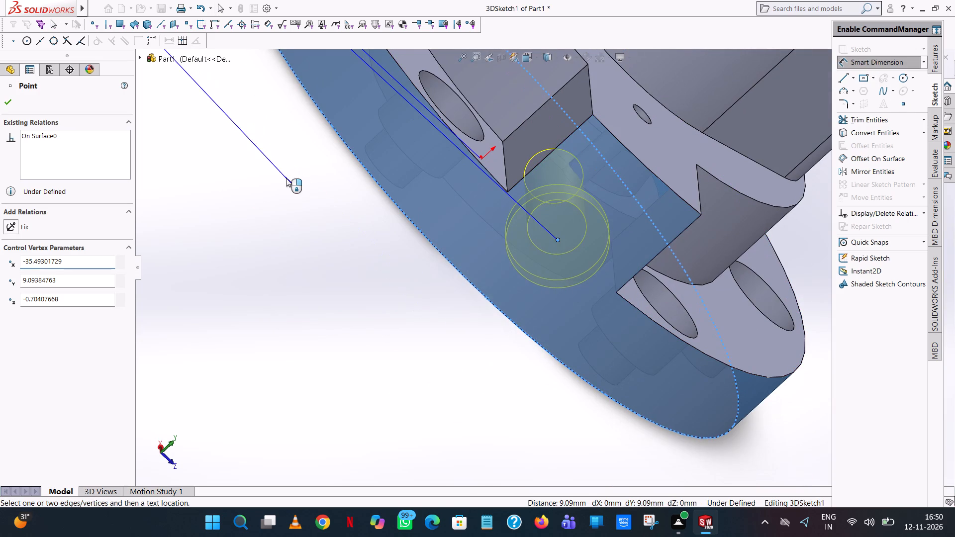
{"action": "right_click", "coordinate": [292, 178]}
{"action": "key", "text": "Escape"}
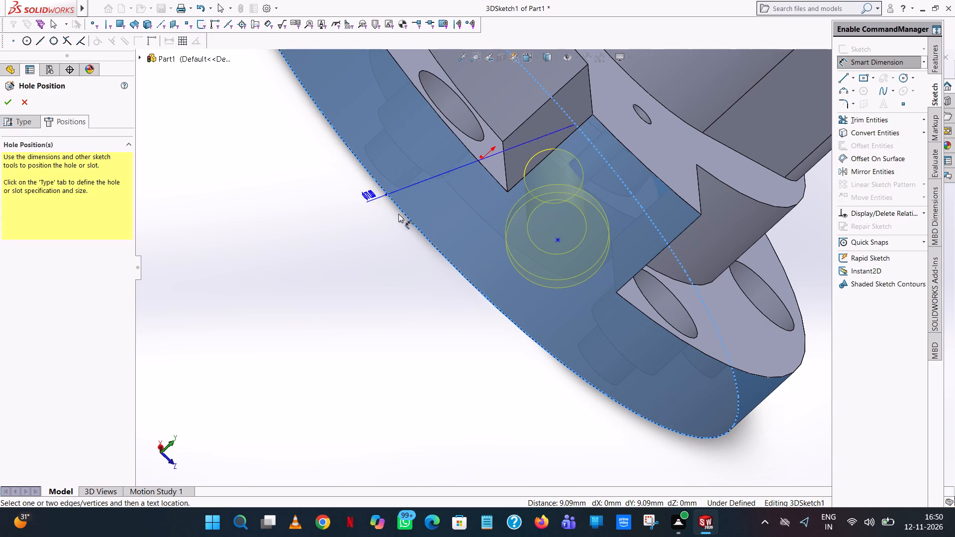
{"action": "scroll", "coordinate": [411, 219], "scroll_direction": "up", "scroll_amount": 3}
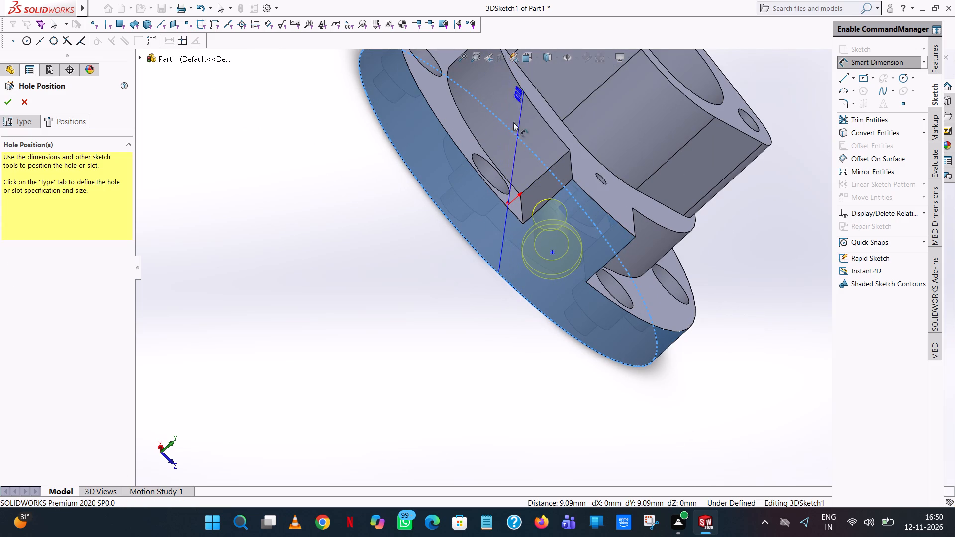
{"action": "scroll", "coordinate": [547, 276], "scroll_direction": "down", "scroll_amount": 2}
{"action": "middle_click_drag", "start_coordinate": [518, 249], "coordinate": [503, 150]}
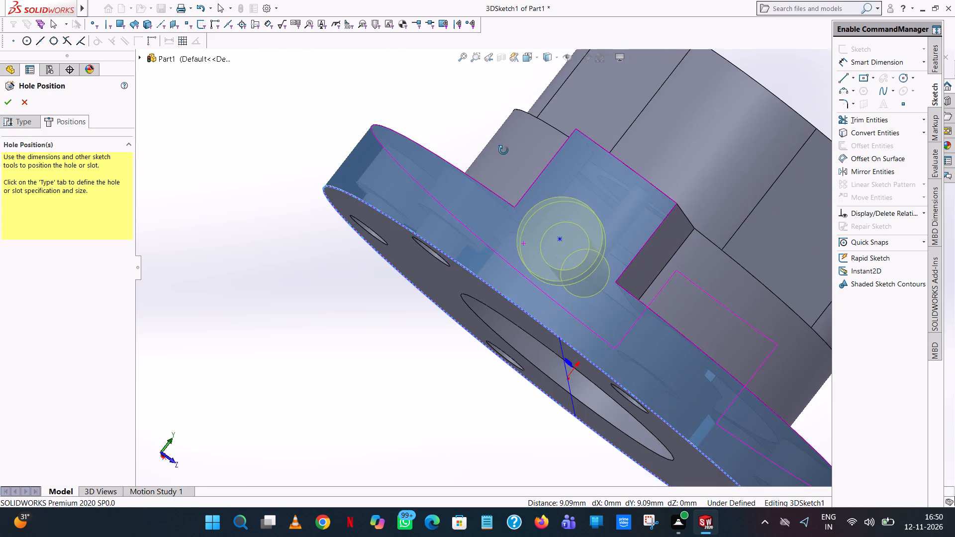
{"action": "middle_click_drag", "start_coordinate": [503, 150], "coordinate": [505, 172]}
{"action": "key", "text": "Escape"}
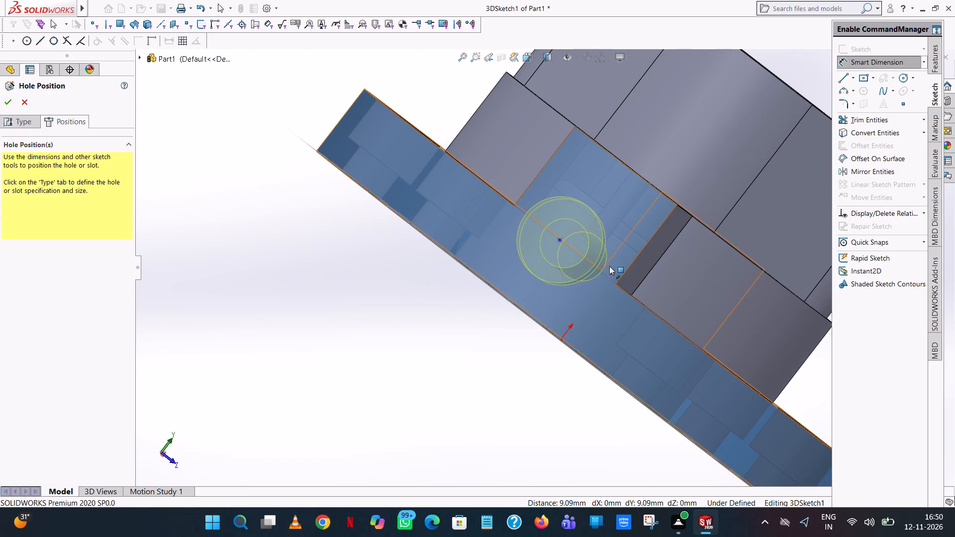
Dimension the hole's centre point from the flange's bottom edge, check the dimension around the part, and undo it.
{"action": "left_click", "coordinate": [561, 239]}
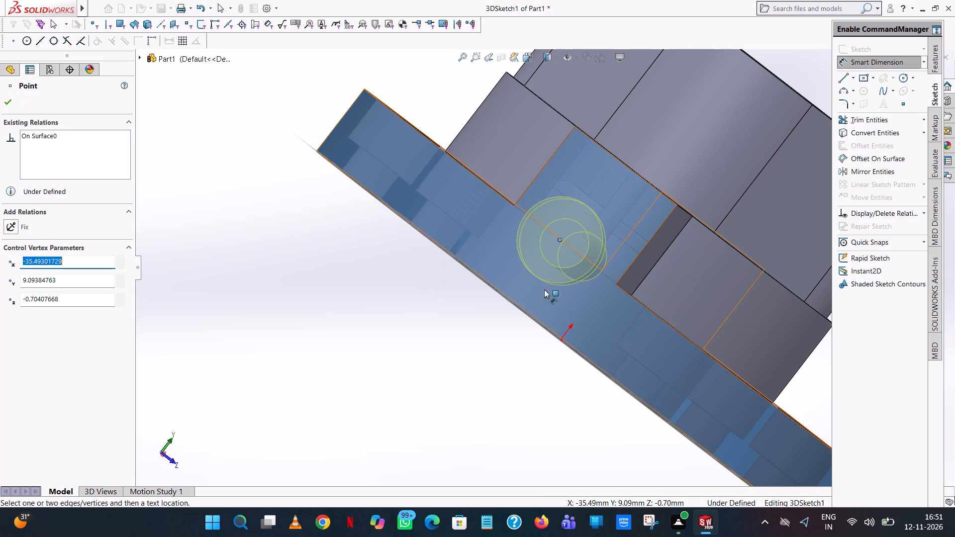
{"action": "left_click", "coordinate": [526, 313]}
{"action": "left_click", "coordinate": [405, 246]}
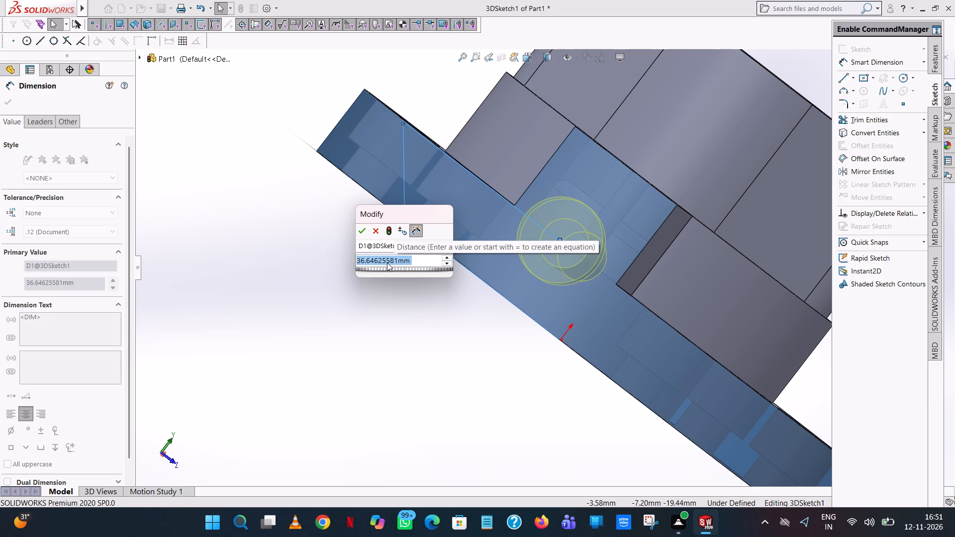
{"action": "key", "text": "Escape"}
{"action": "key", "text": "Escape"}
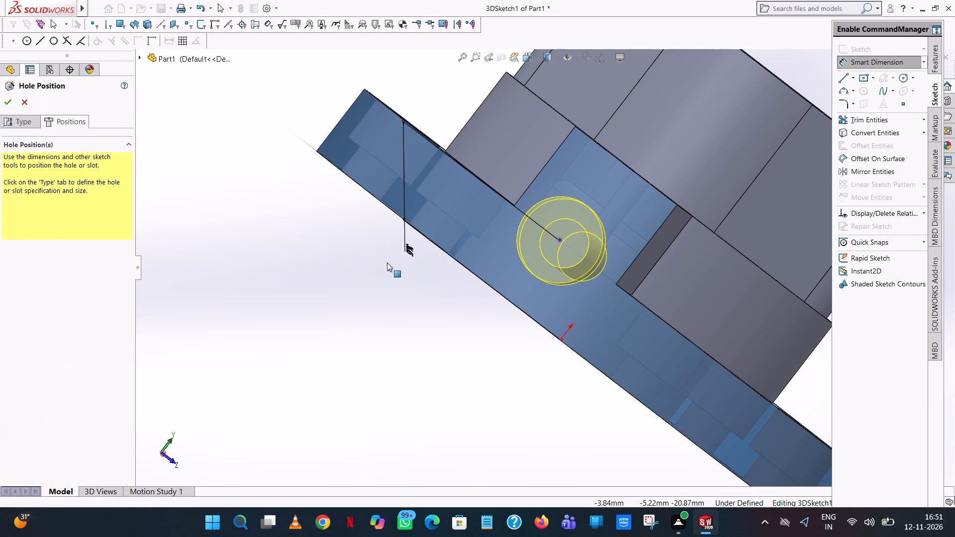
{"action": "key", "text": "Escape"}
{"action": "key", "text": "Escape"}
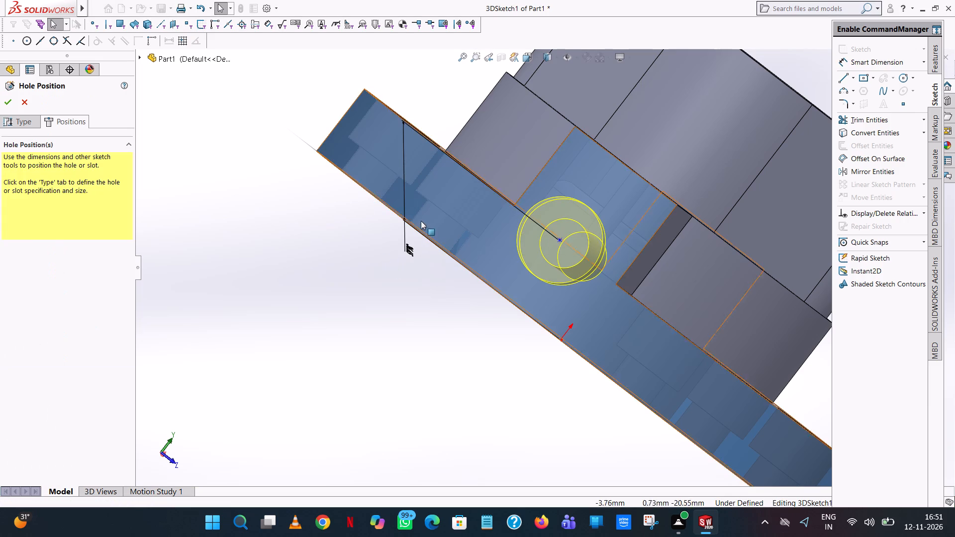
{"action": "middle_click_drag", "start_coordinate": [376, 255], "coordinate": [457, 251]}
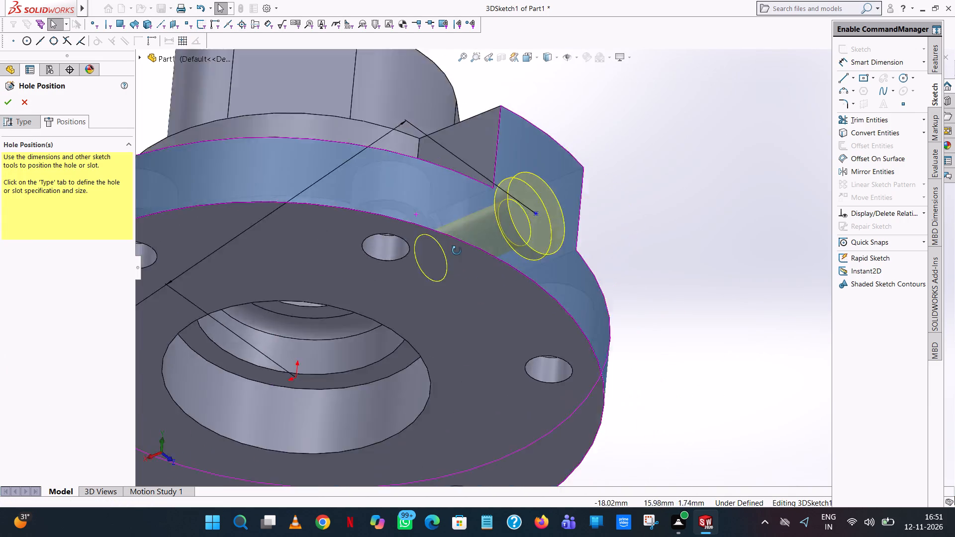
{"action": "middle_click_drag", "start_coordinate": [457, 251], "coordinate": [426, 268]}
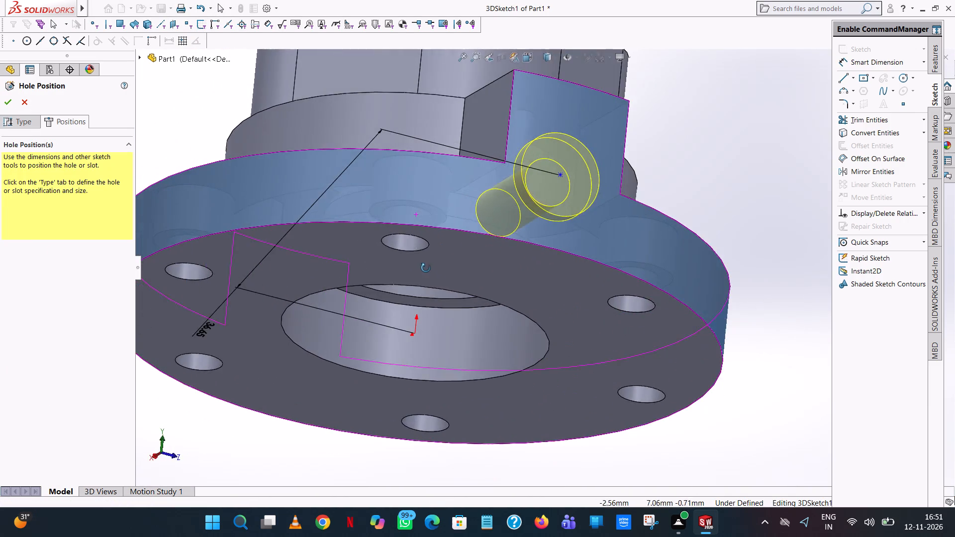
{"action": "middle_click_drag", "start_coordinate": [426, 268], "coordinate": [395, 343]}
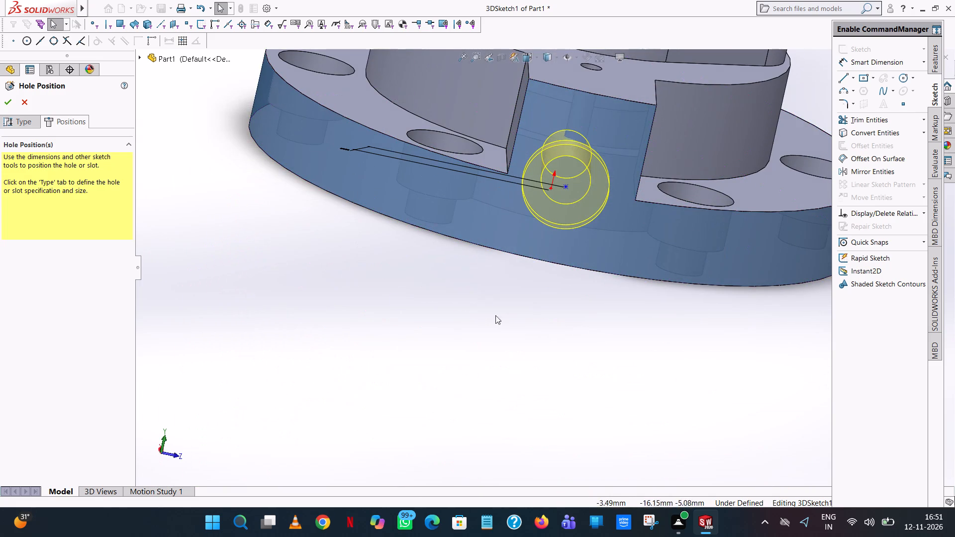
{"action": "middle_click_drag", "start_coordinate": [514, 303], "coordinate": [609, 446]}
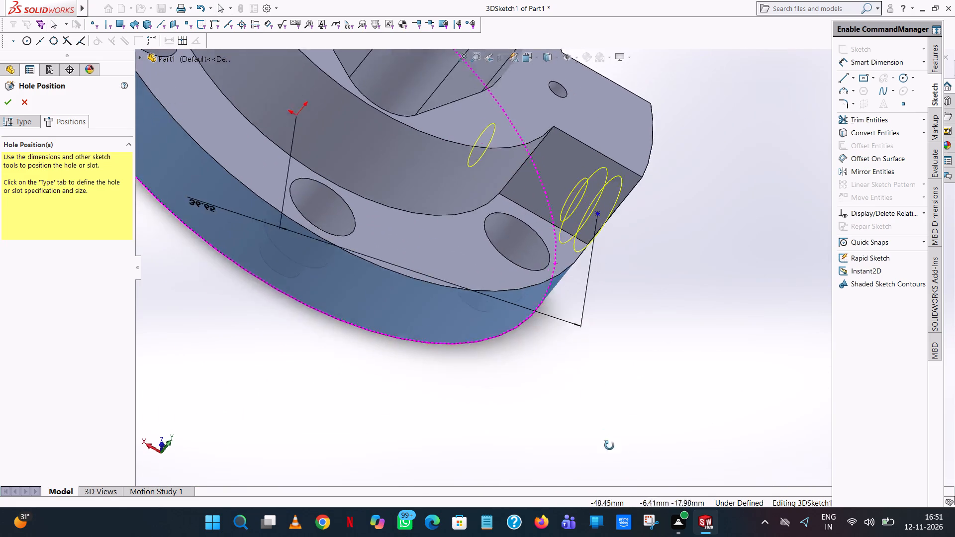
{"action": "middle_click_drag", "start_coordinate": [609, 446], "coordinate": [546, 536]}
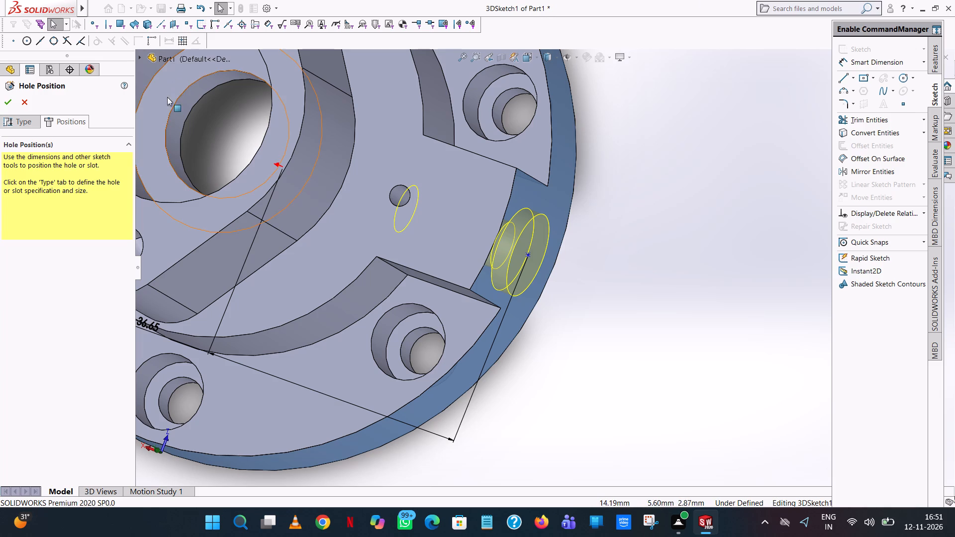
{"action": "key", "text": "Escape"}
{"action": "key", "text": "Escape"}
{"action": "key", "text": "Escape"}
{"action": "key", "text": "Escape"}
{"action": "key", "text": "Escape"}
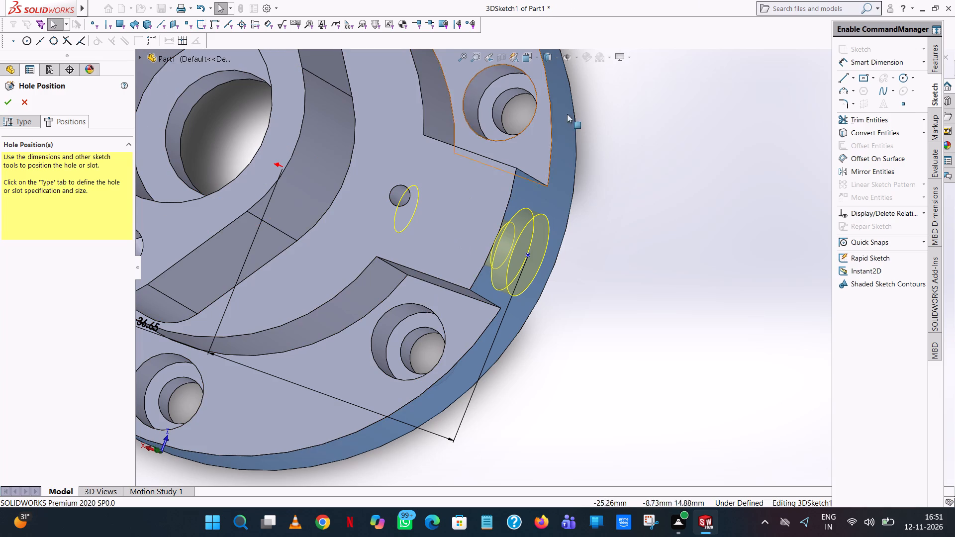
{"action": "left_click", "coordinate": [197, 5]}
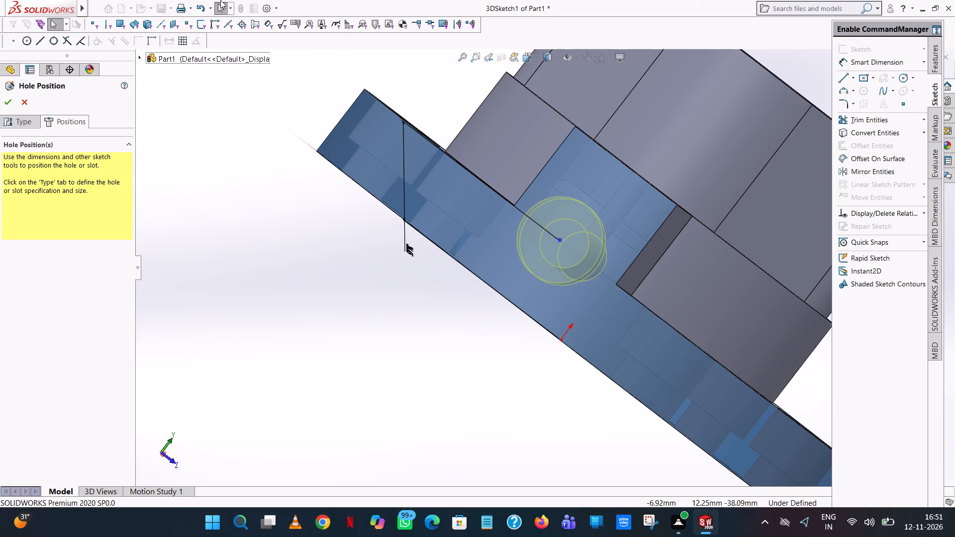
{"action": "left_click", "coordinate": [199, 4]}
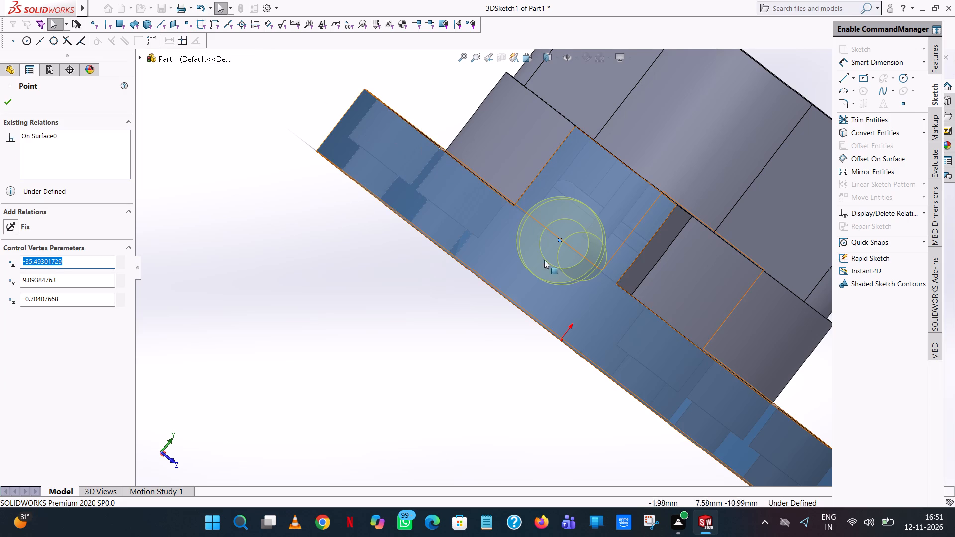
Dimension the hole's centre point from the flange's bottom edge again and try to set the distance to 9 mm.
{"action": "left_click", "coordinate": [877, 60]}
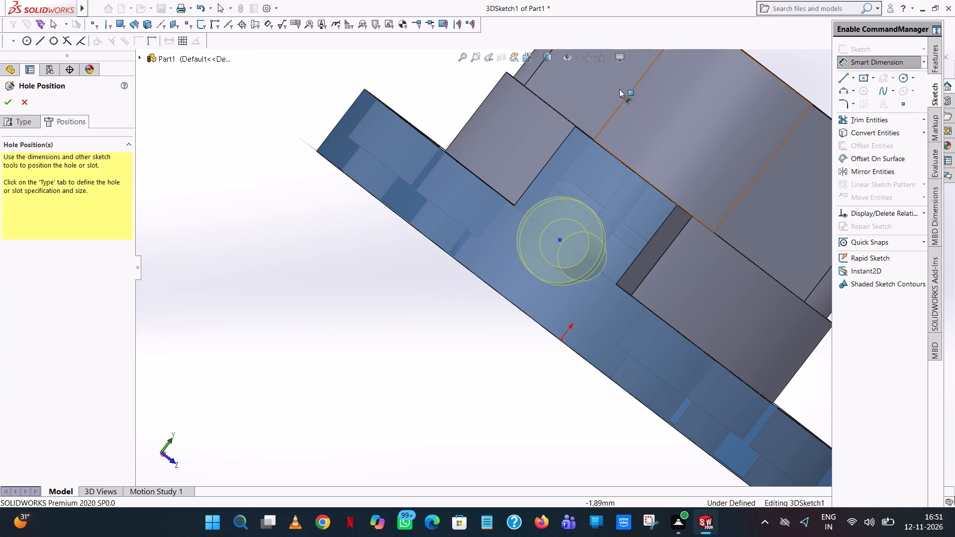
{"action": "left_click", "coordinate": [538, 55]}
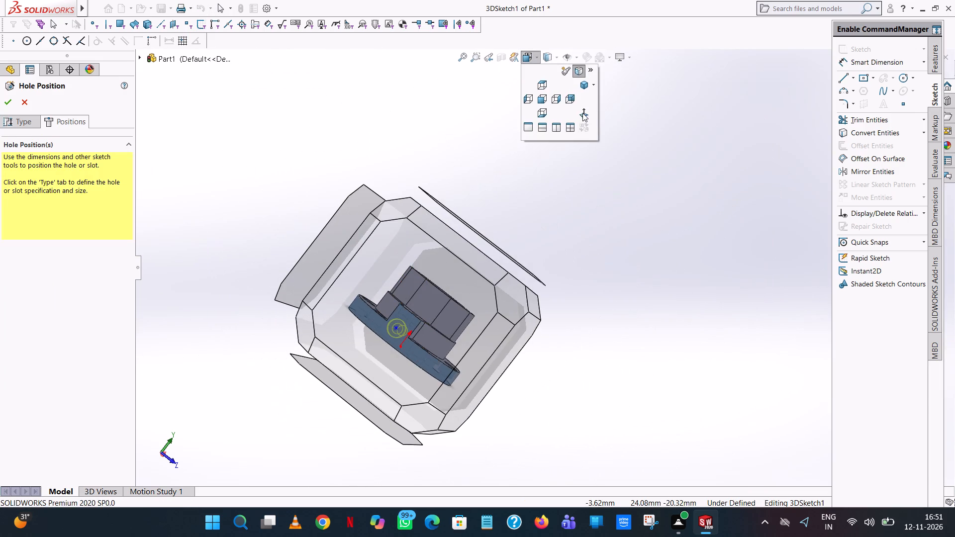
{"action": "left_click", "coordinate": [582, 113]}
{"action": "scroll", "coordinate": [452, 155], "scroll_direction": "down", "scroll_amount": 1}
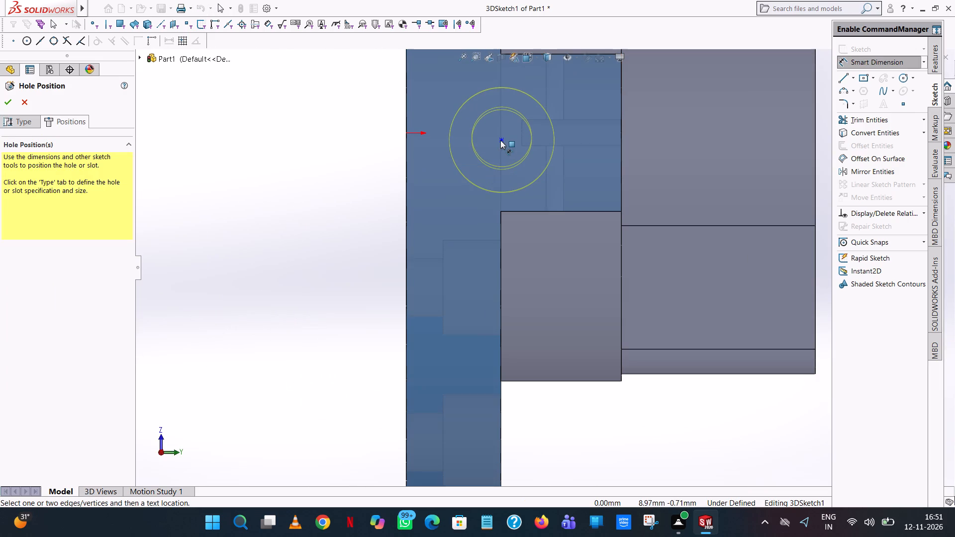
{"action": "left_click", "coordinate": [501, 140]}
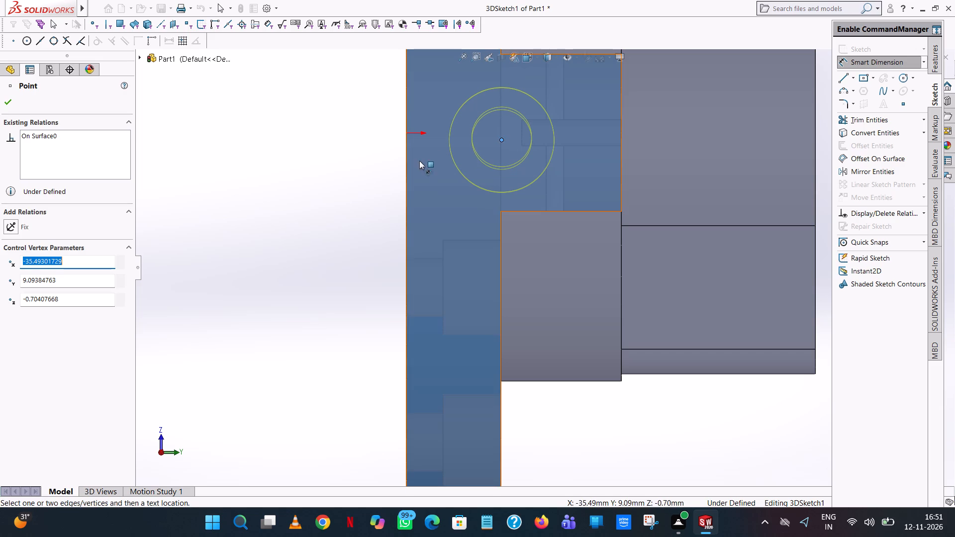
{"action": "left_click", "coordinate": [406, 165]}
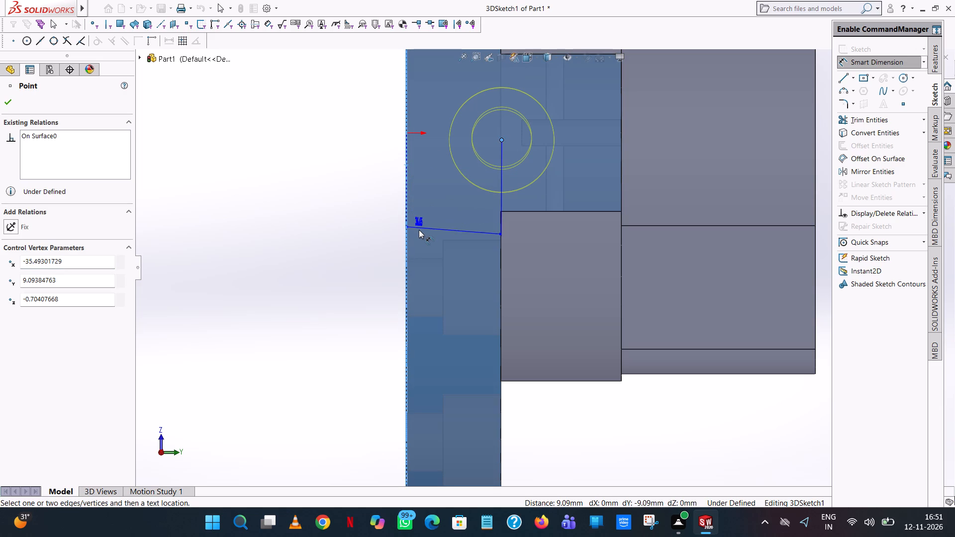
{"action": "left_click", "coordinate": [419, 230]}
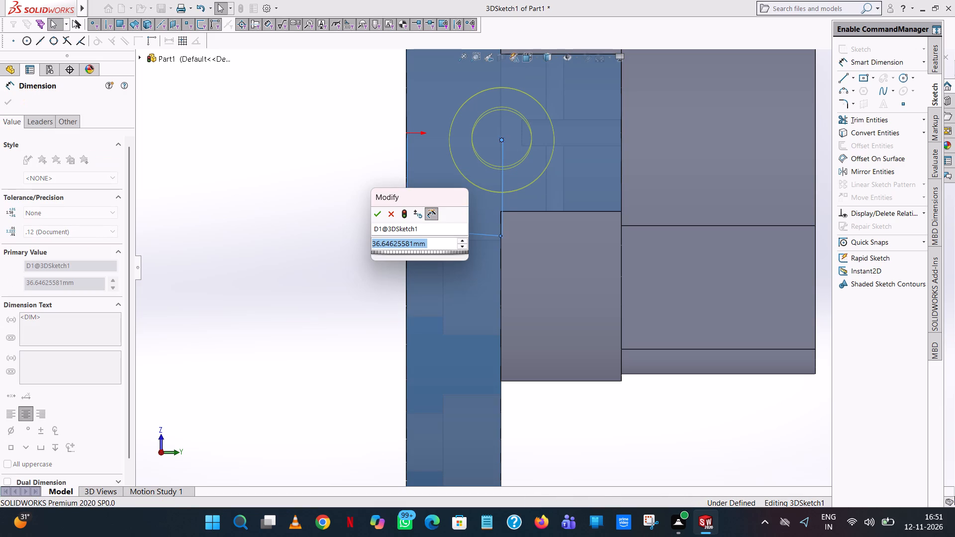
{"action": "key", "text": "9"}
{"action": "key", "text": "Return"}
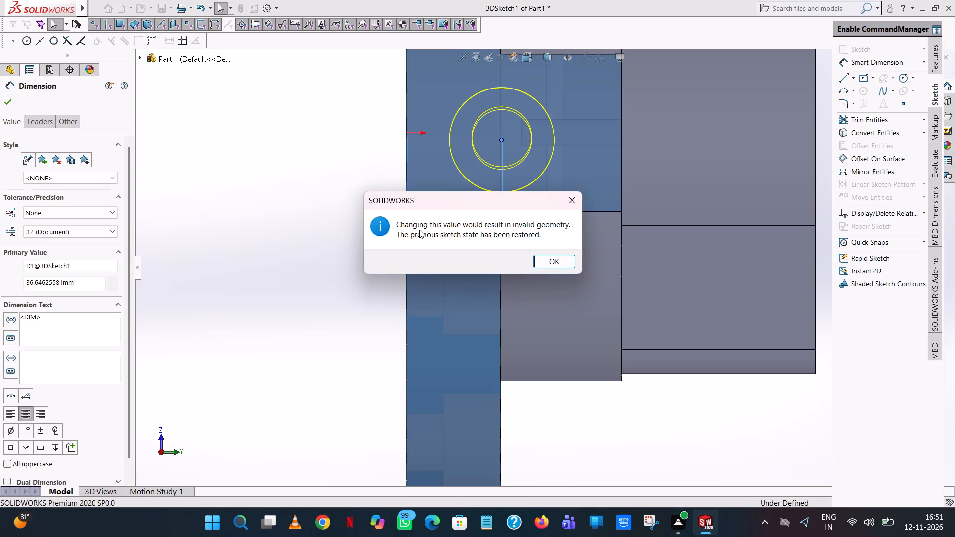
{"action": "left_click", "coordinate": [565, 204]}
Finish the Hole Wizard feature, cutting the counterdrilled hole at the point placed on the lug's outer side face.
{"action": "scroll", "coordinate": [550, 214], "scroll_direction": "down", "scroll_amount": 1}
{"action": "middle_click_drag", "start_coordinate": [550, 213], "coordinate": [472, 171]}
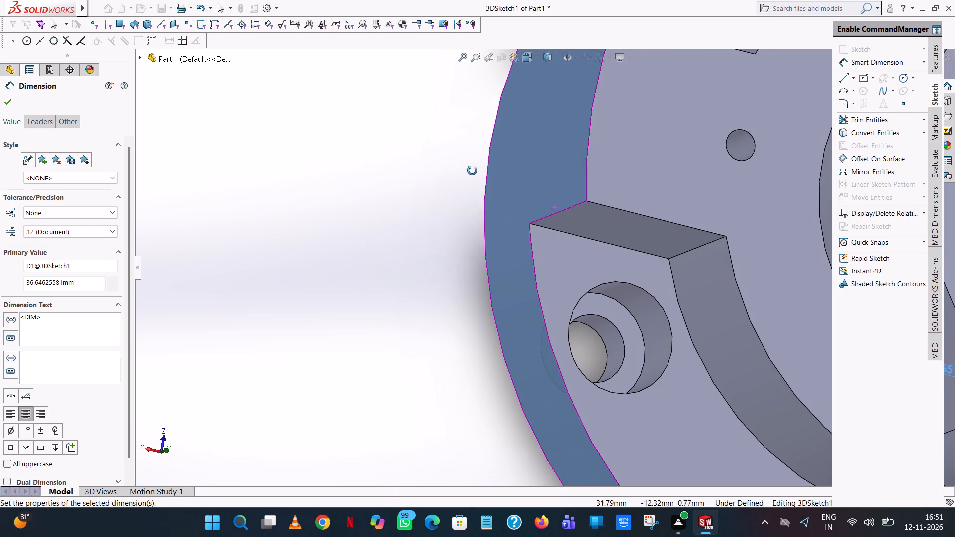
{"action": "middle_click_drag", "start_coordinate": [472, 171], "coordinate": [473, 171]}
{"action": "scroll", "coordinate": [479, 169], "scroll_direction": "up", "scroll_amount": 8}
{"action": "middle_click_drag", "start_coordinate": [480, 169], "coordinate": [432, 49]}
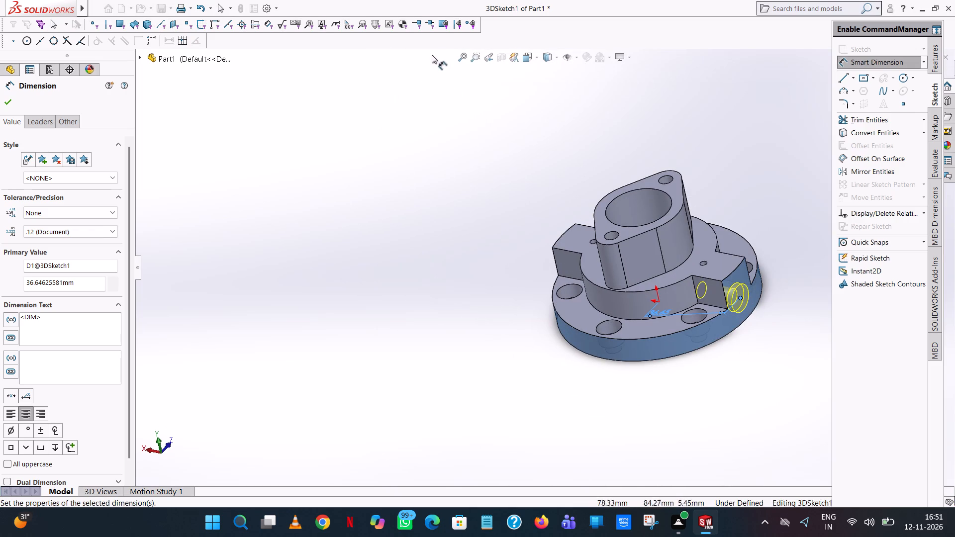
{"action": "left_click", "coordinate": [14, 102]}
{"action": "left_click", "coordinate": [4, 101]}
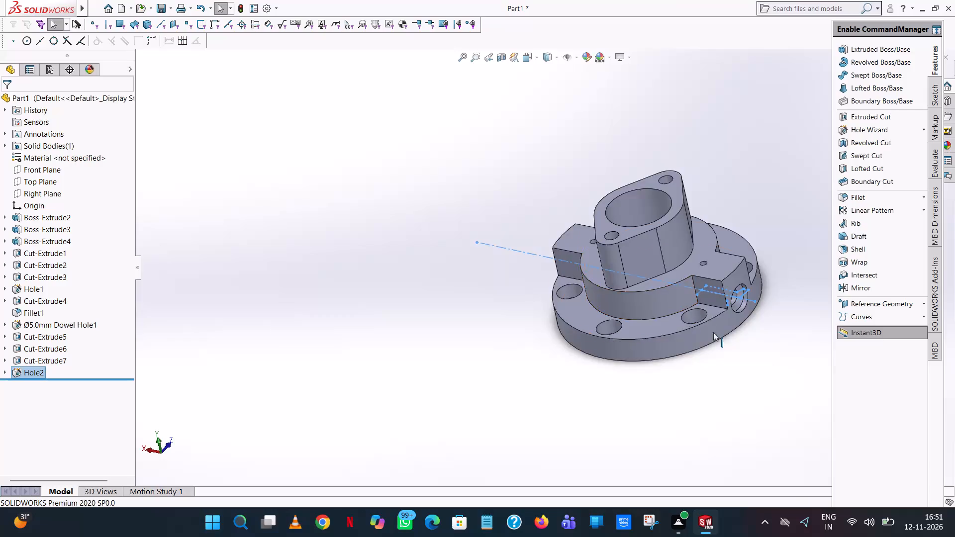
Examine the new counterdrilled hole in the lug's side face close up and from several angles.
{"action": "scroll", "coordinate": [737, 345], "scroll_direction": "up", "scroll_amount": 1}
{"action": "middle_click_drag", "start_coordinate": [736, 345], "coordinate": [673, 325]}
{"action": "scroll", "coordinate": [635, 284], "scroll_direction": "down", "scroll_amount": 9}
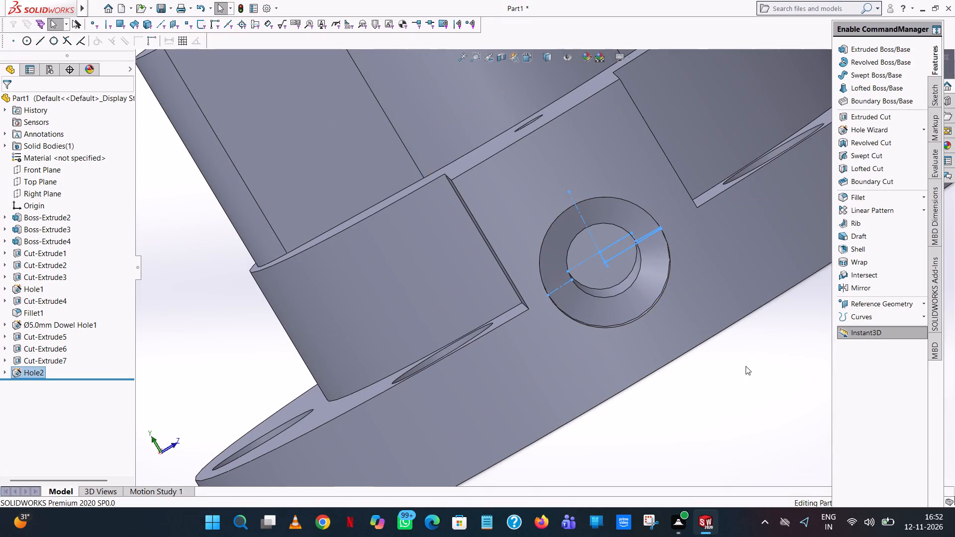
{"action": "left_click", "coordinate": [744, 379]}
{"action": "middle_click_drag", "start_coordinate": [738, 374], "coordinate": [724, 351]}
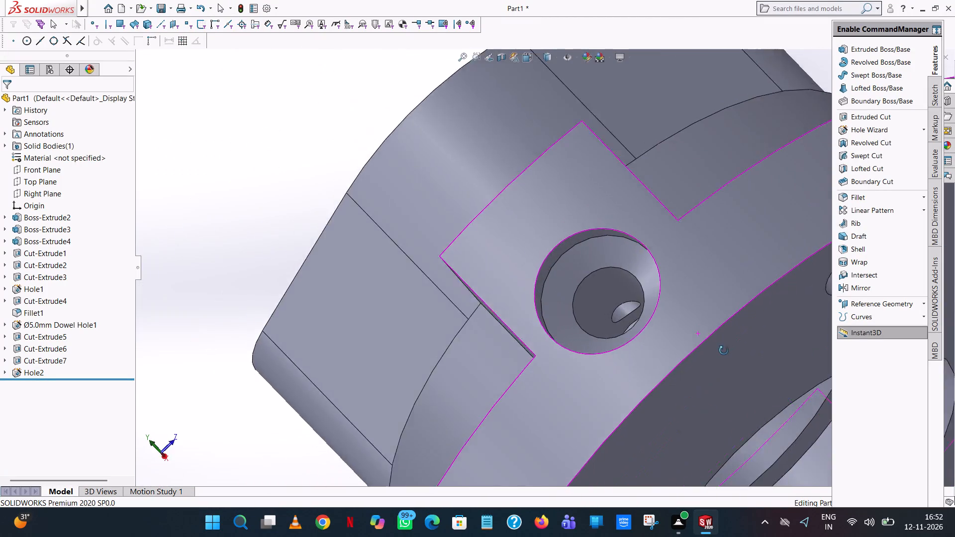
{"action": "middle_click_drag", "start_coordinate": [724, 351], "coordinate": [755, 394]}
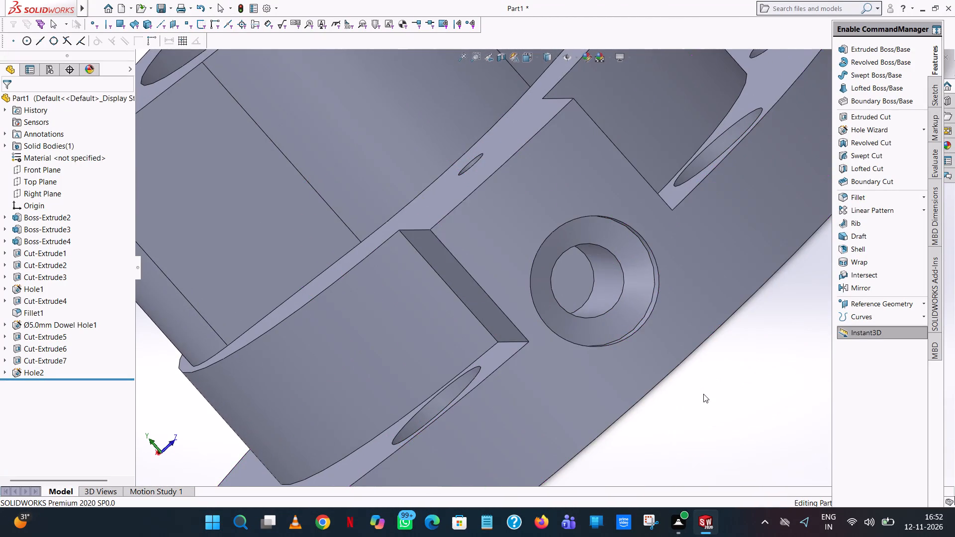
{"action": "scroll", "coordinate": [701, 390], "scroll_direction": "up", "scroll_amount": 3}
{"action": "middle_click_drag", "start_coordinate": [682, 335], "coordinate": [731, 211]}
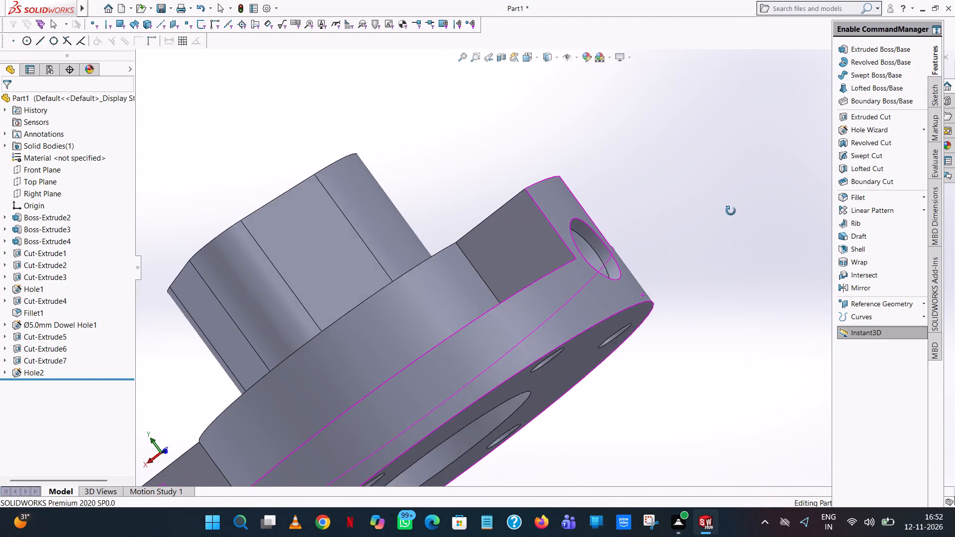
{"action": "middle_click_drag", "start_coordinate": [731, 211], "coordinate": [740, 226]}
{"action": "scroll", "coordinate": [596, 264], "scroll_direction": "down", "scroll_amount": 7}
{"action": "middle_click_drag", "start_coordinate": [603, 262], "coordinate": [605, 261]}
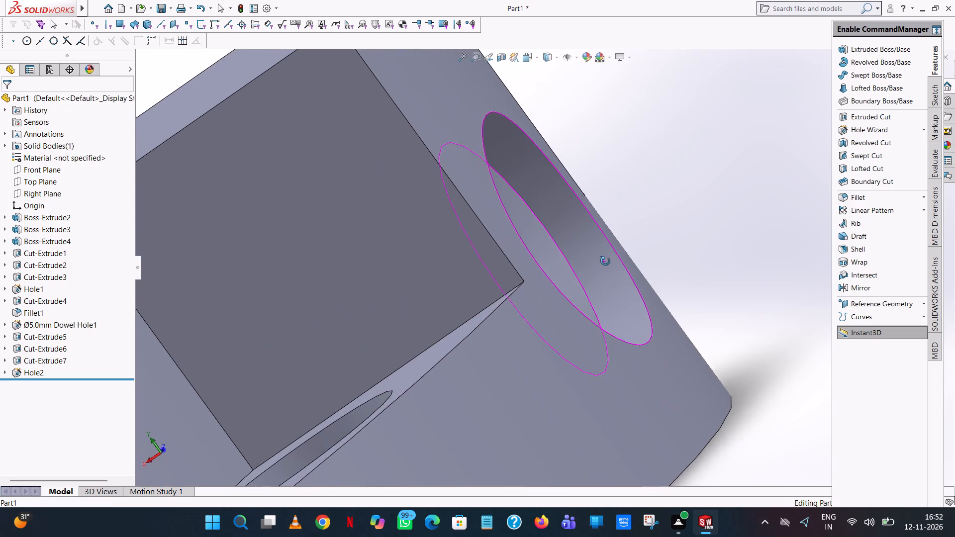
{"action": "middle_click_drag", "start_coordinate": [605, 261], "coordinate": [616, 257]}
{"action": "scroll", "coordinate": [617, 257], "scroll_direction": "up", "scroll_amount": 13}
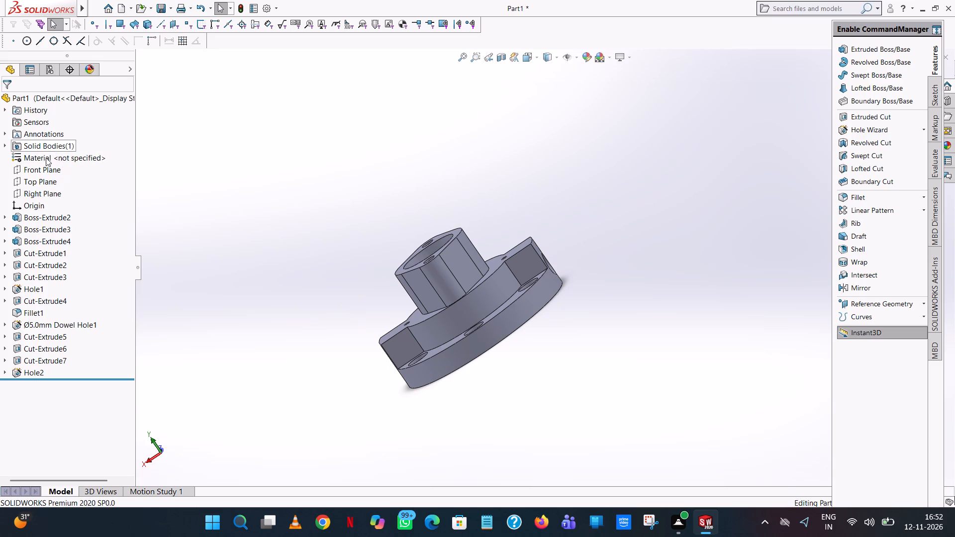
Mirror the counterdrilled side hole about the Right Plane onto the opposite lug.
{"action": "left_click", "coordinate": [50, 190]}
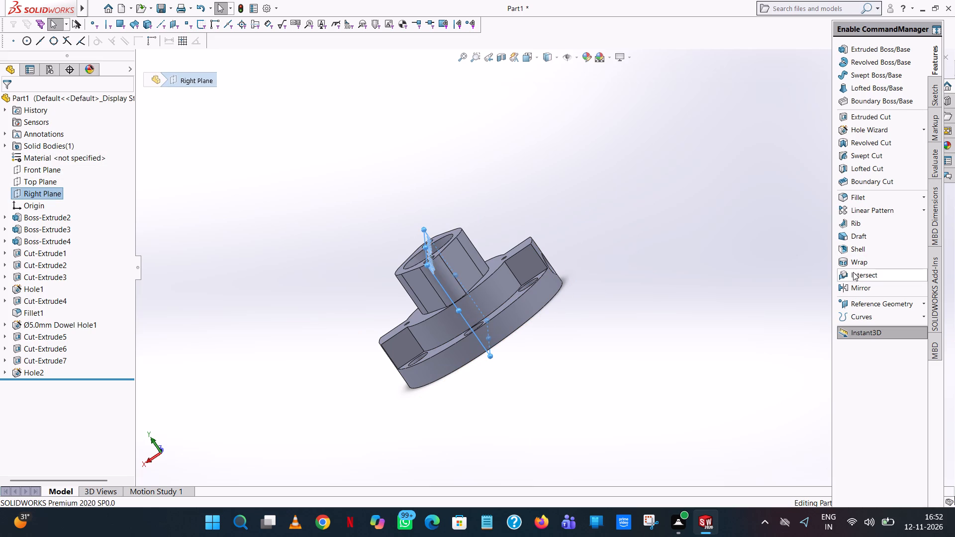
{"action": "left_click", "coordinate": [854, 286]}
{"action": "middle_click_drag", "start_coordinate": [598, 215], "coordinate": [581, 282]}
{"action": "scroll", "coordinate": [581, 282], "scroll_direction": "up", "scroll_amount": 1}
{"action": "scroll", "coordinate": [545, 282], "scroll_direction": "down", "scroll_amount": 3}
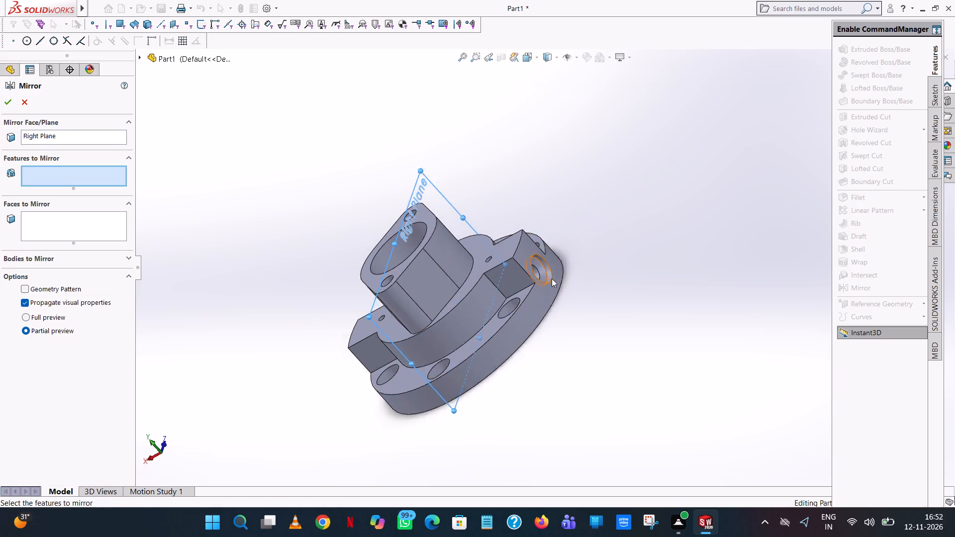
{"action": "scroll", "coordinate": [552, 278], "scroll_direction": "down", "scroll_amount": 2}
{"action": "left_click", "coordinate": [543, 256]}
{"action": "left_click", "coordinate": [522, 263]}
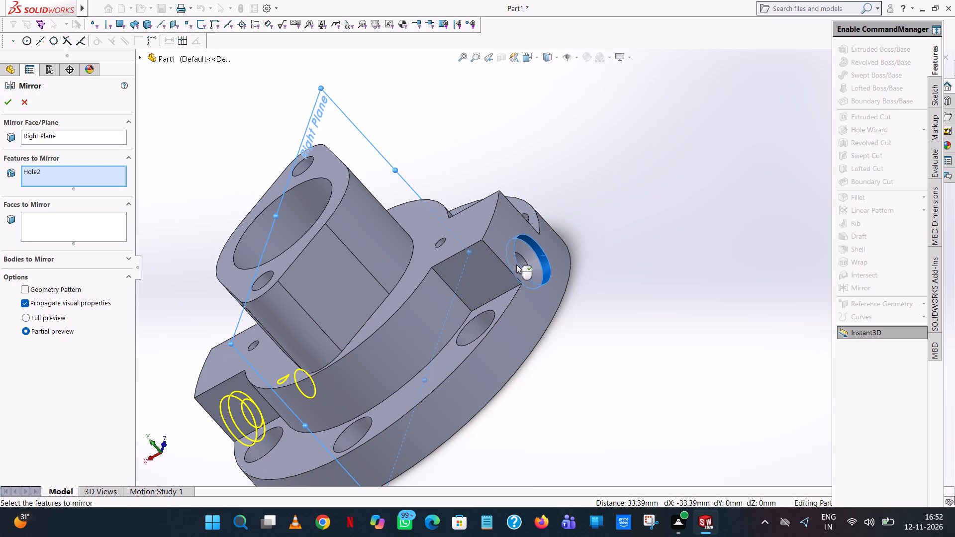
{"action": "left_click", "coordinate": [3, 103]}
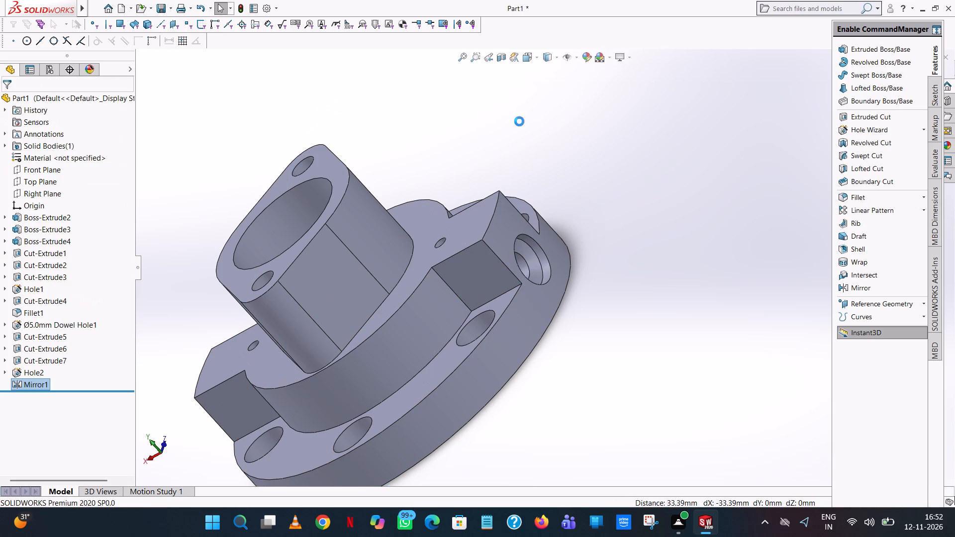
{"action": "left_click", "coordinate": [521, 121]}
Start an extruded cut sketch on the flat floor of the mirrored side hole and draw a centred circle of radius 2.5/2 mm.
{"action": "middle_click_drag", "start_coordinate": [394, 182], "coordinate": [533, 68]}
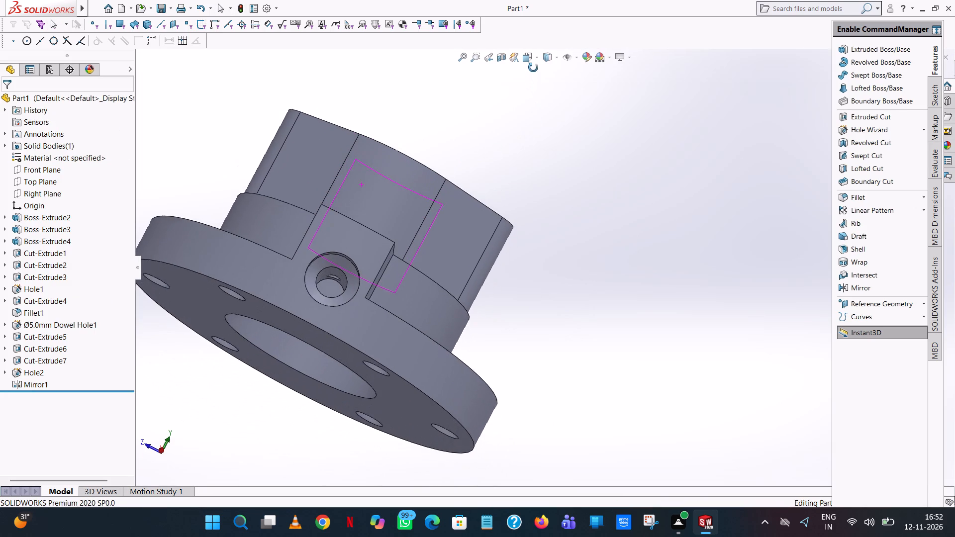
{"action": "middle_click_drag", "start_coordinate": [533, 68], "coordinate": [557, 156]}
{"action": "scroll", "coordinate": [557, 156], "scroll_direction": "up", "scroll_amount": 3}
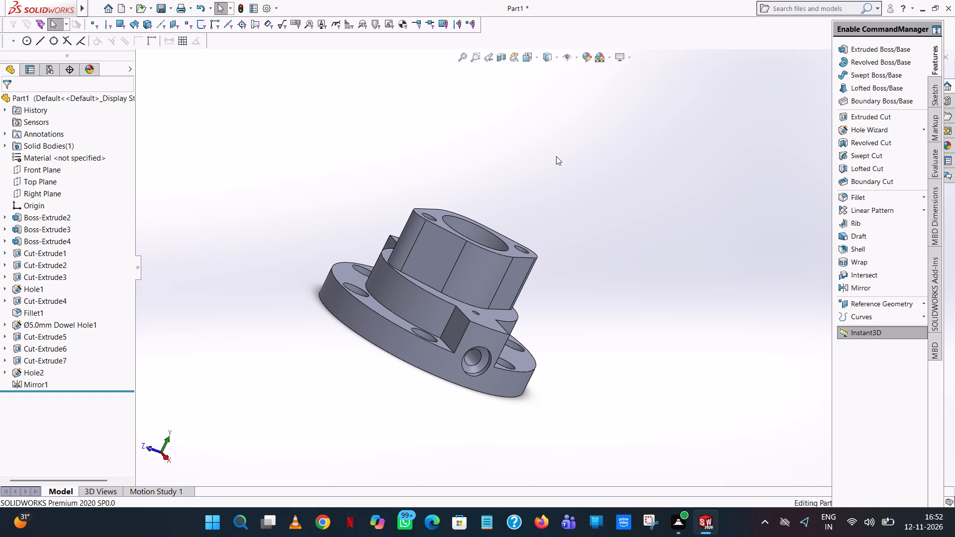
{"action": "left_click", "coordinate": [876, 119]}
{"action": "middle_click_drag", "start_coordinate": [676, 303], "coordinate": [640, 258]}
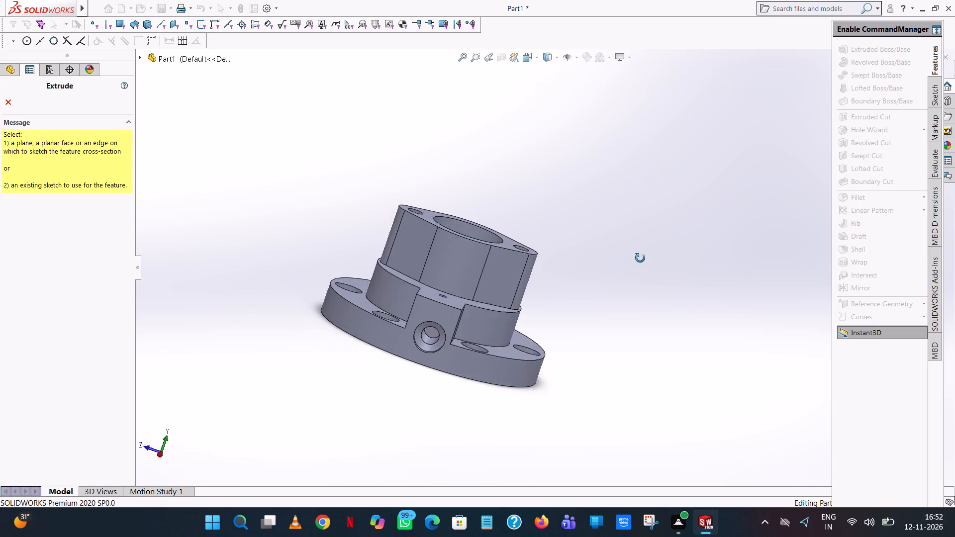
{"action": "middle_click_drag", "start_coordinate": [640, 258], "coordinate": [639, 254]}
{"action": "scroll", "coordinate": [639, 254], "scroll_direction": "up", "scroll_amount": 1}
{"action": "scroll", "coordinate": [447, 316], "scroll_direction": "down", "scroll_amount": 10}
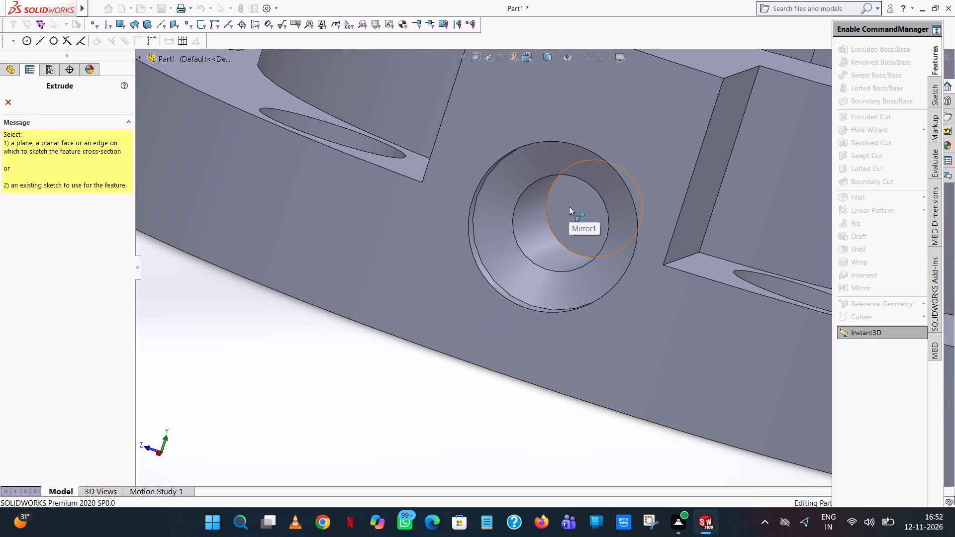
{"action": "left_click", "coordinate": [569, 206]}
{"action": "scroll", "coordinate": [588, 222], "scroll_direction": "up", "scroll_amount": 1}
{"action": "middle_click_drag", "start_coordinate": [588, 222], "coordinate": [599, 213]}
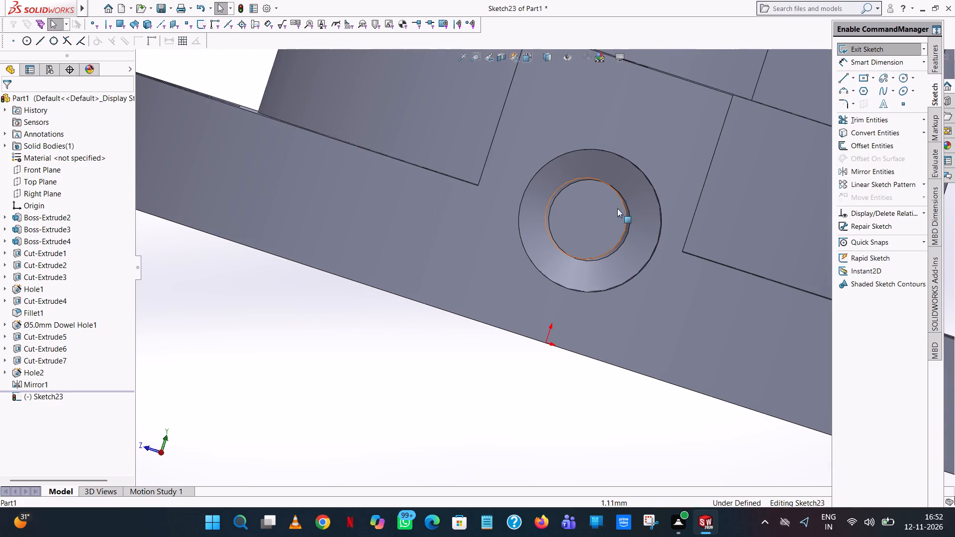
{"action": "left_click", "coordinate": [904, 78]}
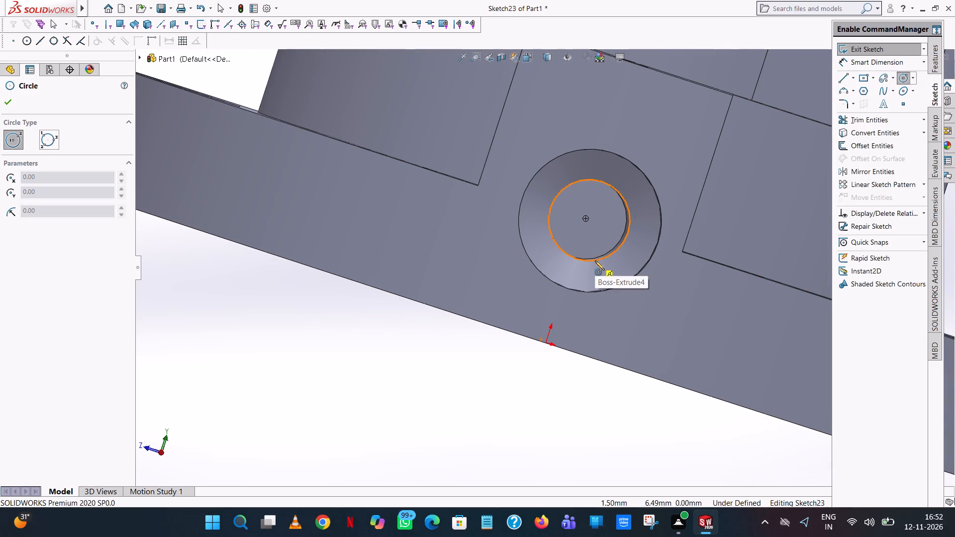
{"action": "left_click", "coordinate": [586, 218]}
{"action": "left_click", "coordinate": [595, 199]}
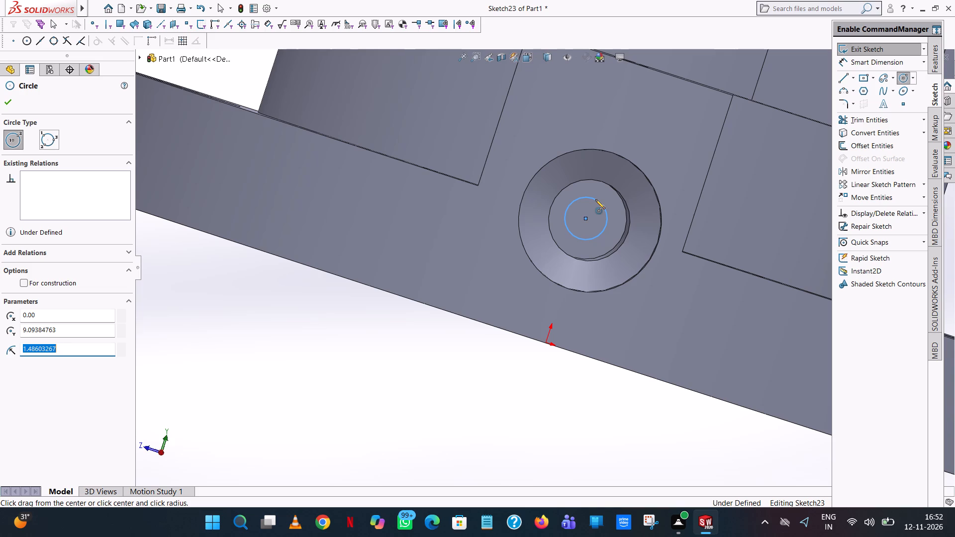
{"action": "type", "text": "2.5/2"}
{"action": "key", "text": "Return"}
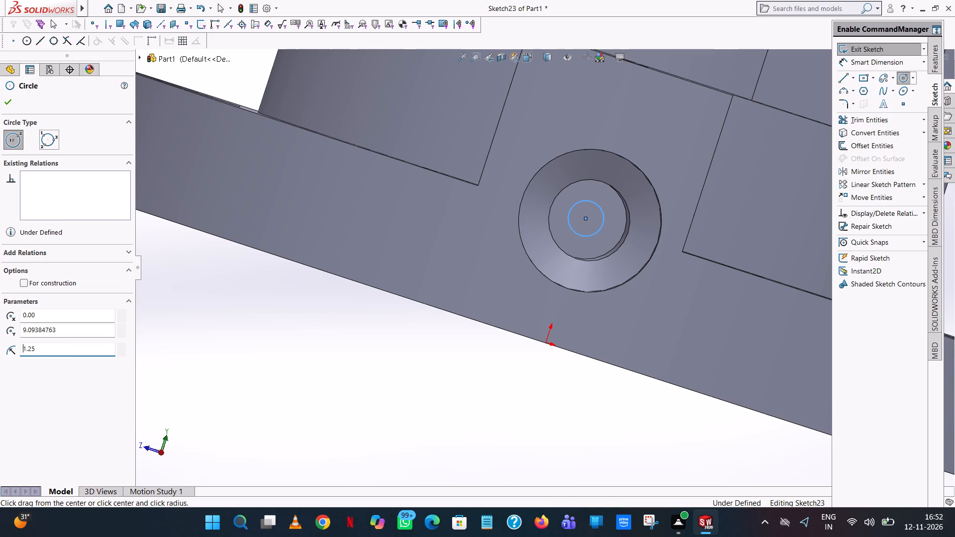
{"action": "right_click", "coordinate": [595, 199]}
{"action": "left_click", "coordinate": [608, 208]}
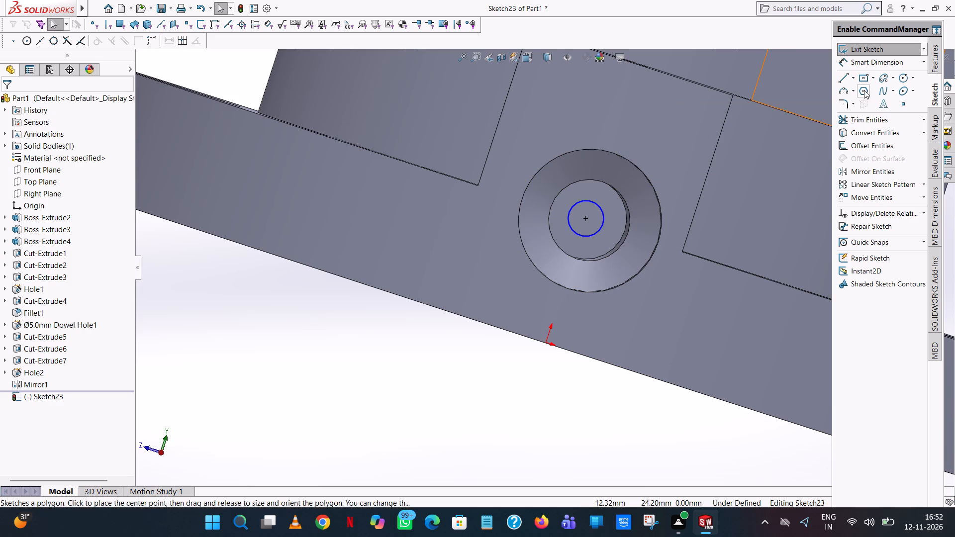
Dimension the small circle's diameter at 2.5 mm.
{"action": "left_click", "coordinate": [902, 62]}
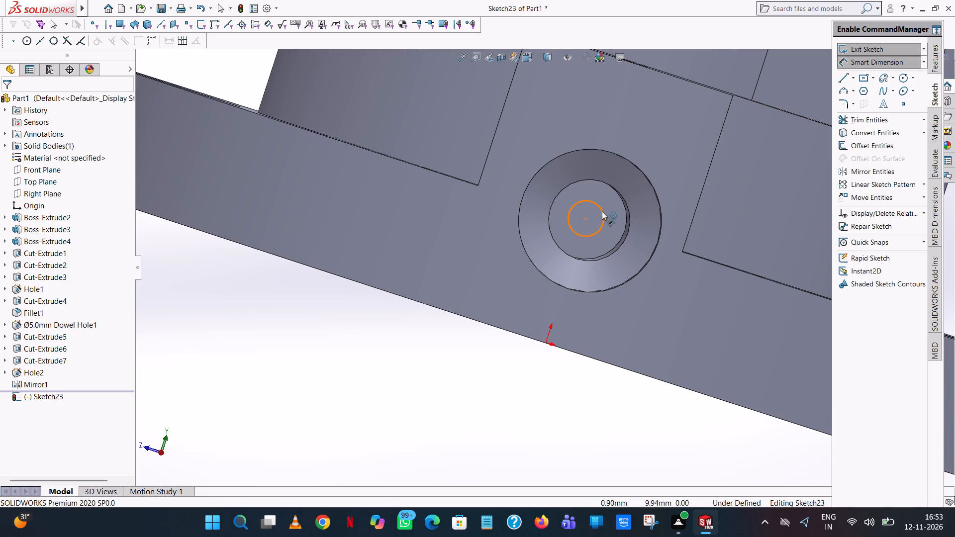
{"action": "left_click", "coordinate": [602, 211]}
{"action": "left_click", "coordinate": [323, 374]}
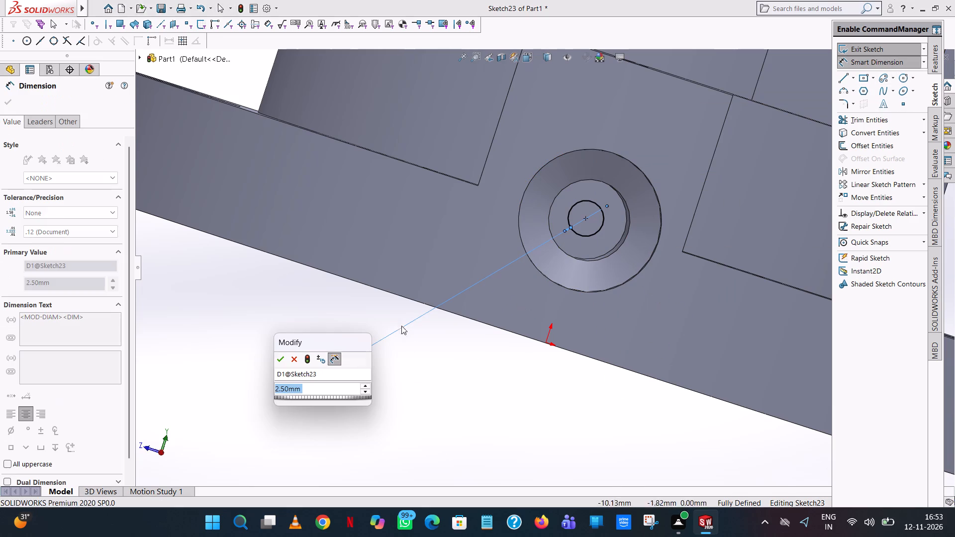
{"action": "double_click", "coordinate": [281, 360]}
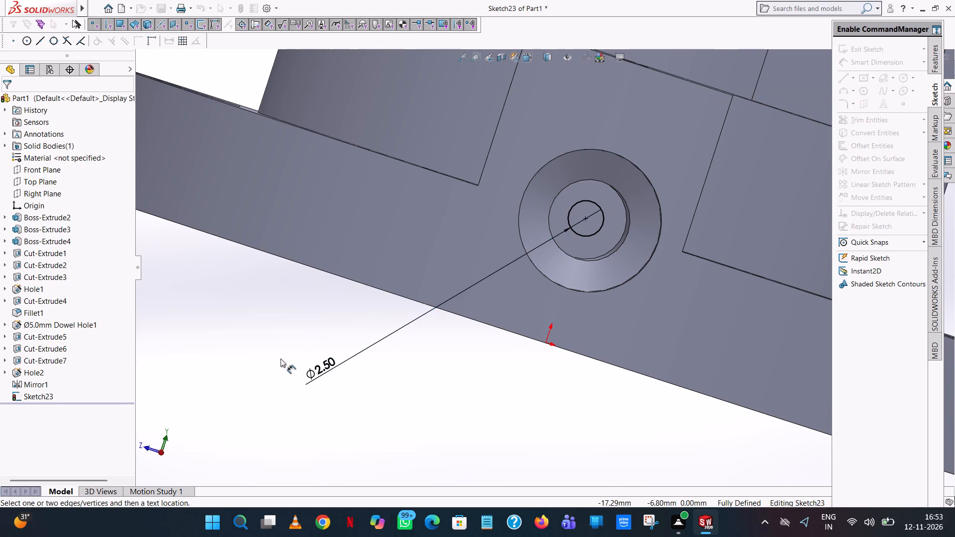
Cut the 2.5 mm circle as a blind extruded cut 65.5 mm deep, running through the flange toward the opposite lug.
{"action": "middle_click_drag", "start_coordinate": [281, 358], "coordinate": [357, 403]}
{"action": "scroll", "coordinate": [304, 219], "scroll_direction": "up", "scroll_amount": 6}
{"action": "middle_click_drag", "start_coordinate": [398, 188], "coordinate": [401, 193]}
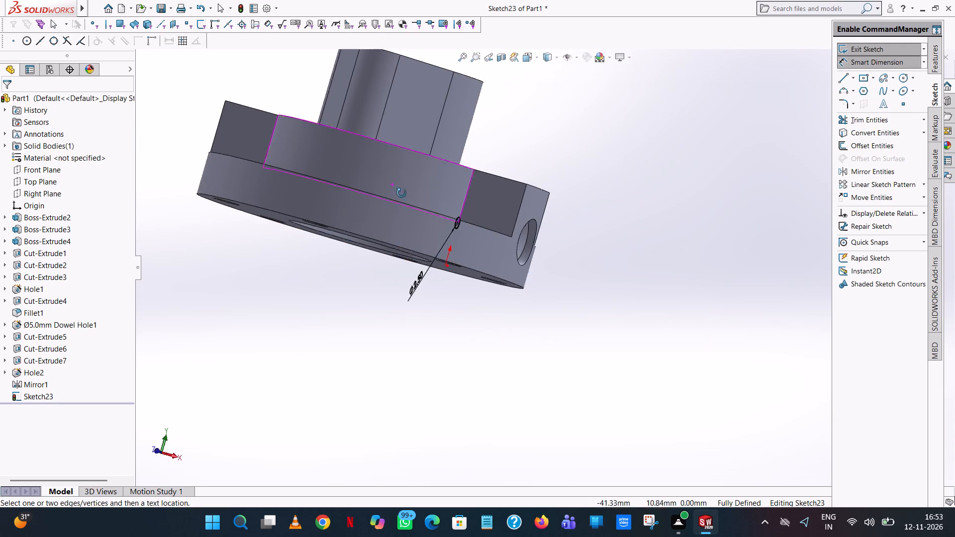
{"action": "middle_click_drag", "start_coordinate": [401, 193], "coordinate": [408, 240]}
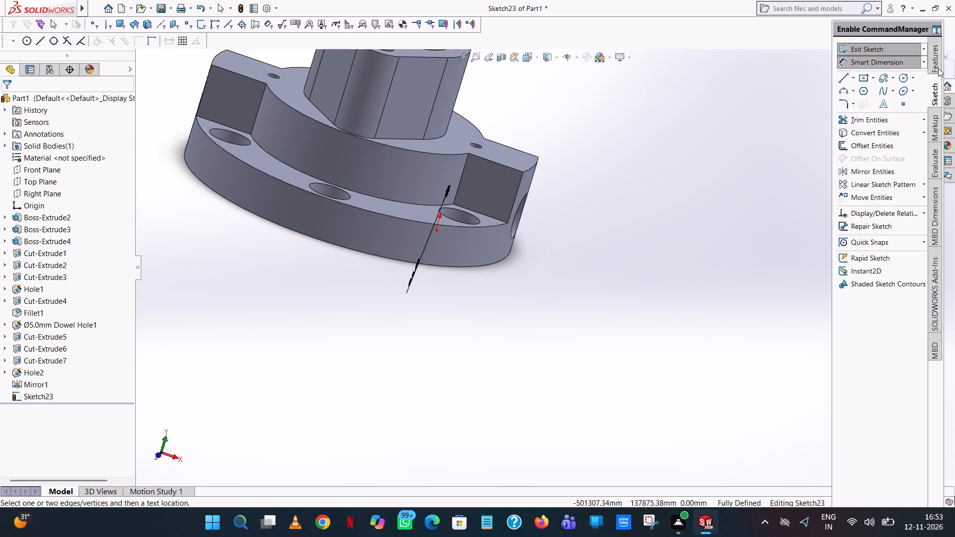
{"action": "left_click", "coordinate": [938, 68]}
{"action": "left_click", "coordinate": [874, 118]}
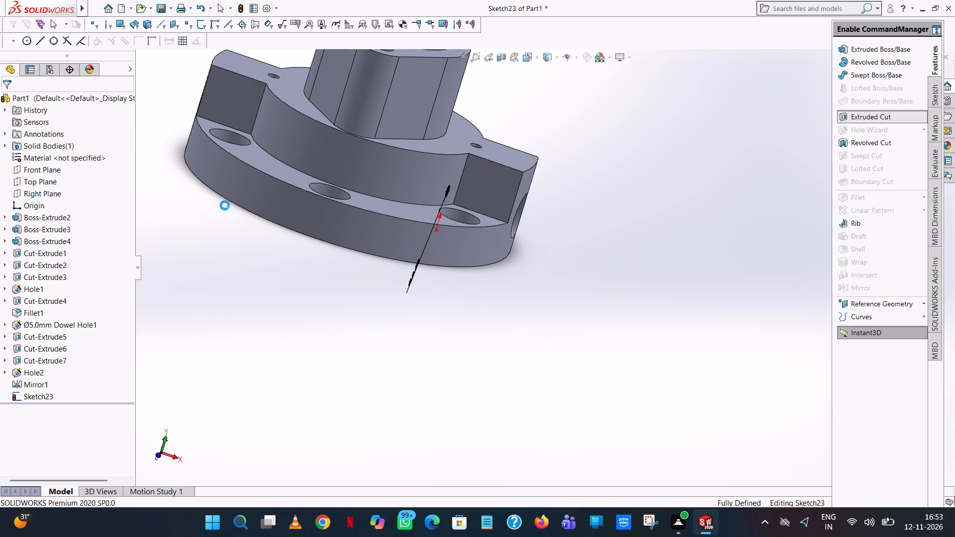
{"action": "left_click_drag", "start_coordinate": [395, 171], "coordinate": [141, 120]}
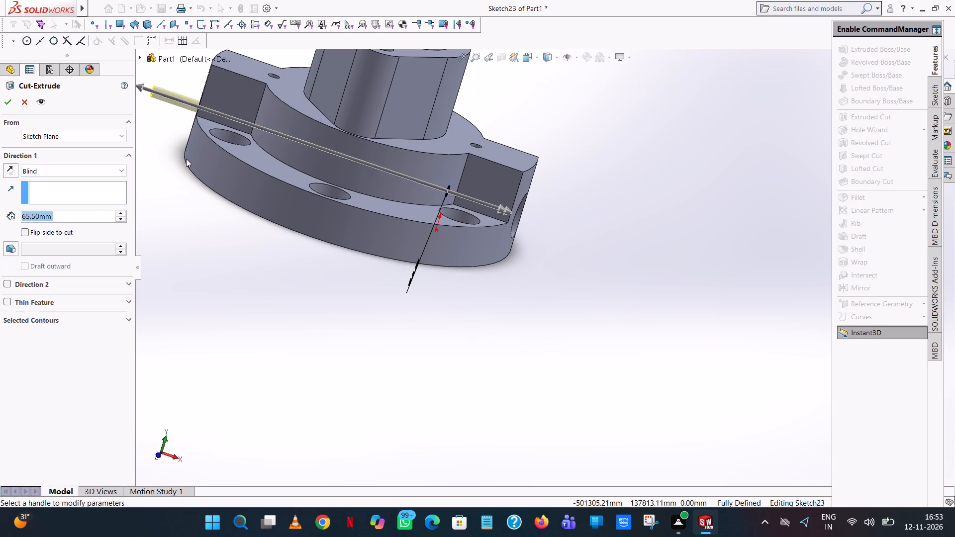
{"action": "scroll", "coordinate": [187, 159], "scroll_direction": "up", "scroll_amount": 1}
{"action": "middle_click_drag", "start_coordinate": [187, 159], "coordinate": [275, 210]}
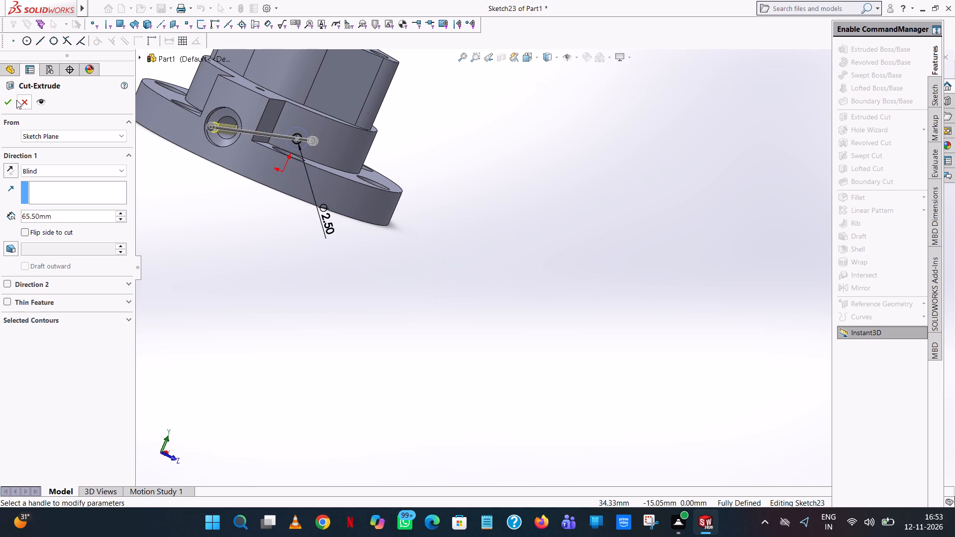
{"action": "left_click", "coordinate": [7, 101]}
{"action": "left_click", "coordinate": [452, 138]}
Examine the new 2.5 mm cut close up, inside the opposite lug's side hole and from the flange's underside recess.
{"action": "scroll", "coordinate": [404, 163], "scroll_direction": "up", "scroll_amount": 1}
{"action": "middle_click_drag", "start_coordinate": [404, 164], "coordinate": [424, 161]}
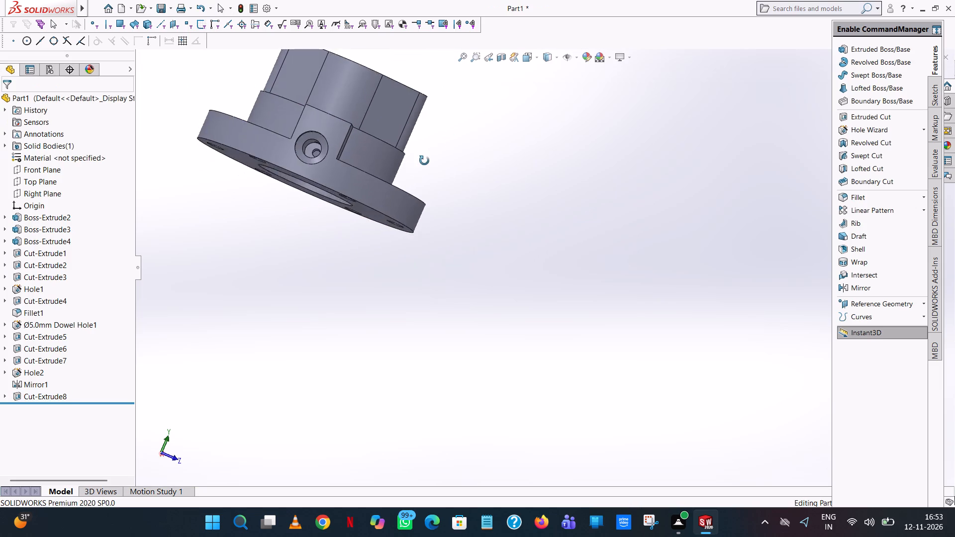
{"action": "middle_click_drag", "start_coordinate": [424, 161], "coordinate": [428, 173]}
{"action": "scroll", "coordinate": [329, 145], "scroll_direction": "down", "scroll_amount": 8}
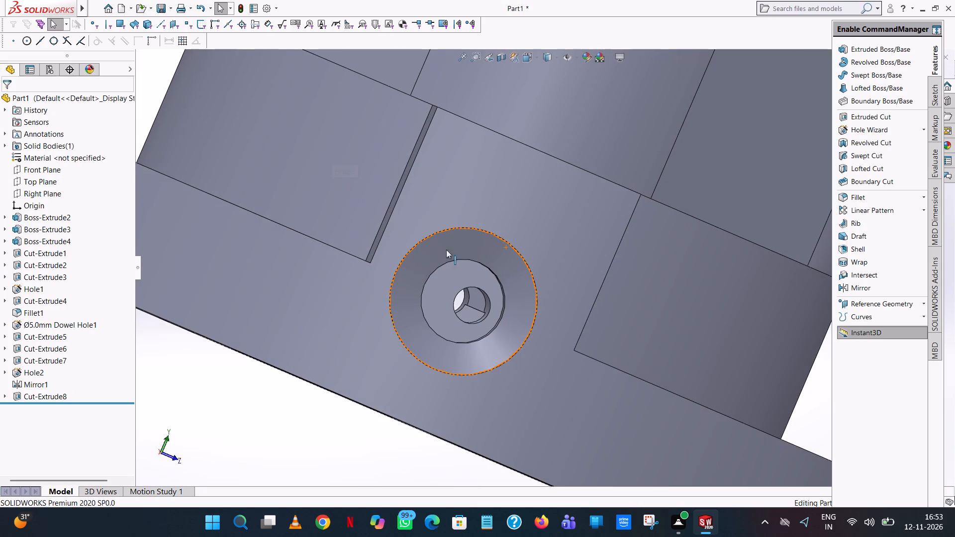
{"action": "scroll", "coordinate": [471, 309], "scroll_direction": "down", "scroll_amount": 7}
{"action": "scroll", "coordinate": [569, 223], "scroll_direction": "down", "scroll_amount": 5}
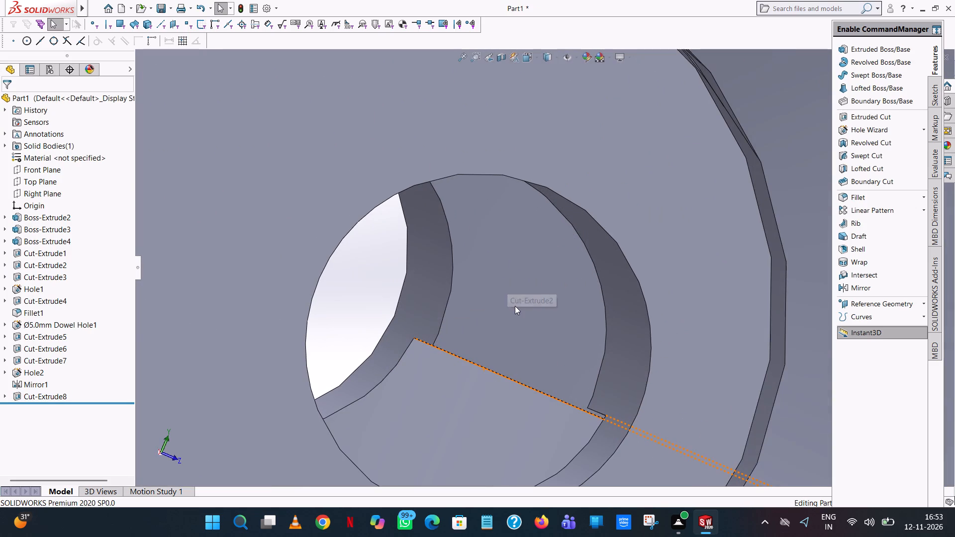
{"action": "middle_click_drag", "start_coordinate": [515, 306], "coordinate": [514, 315]}
{"action": "scroll", "coordinate": [511, 314], "scroll_direction": "up", "scroll_amount": 9}
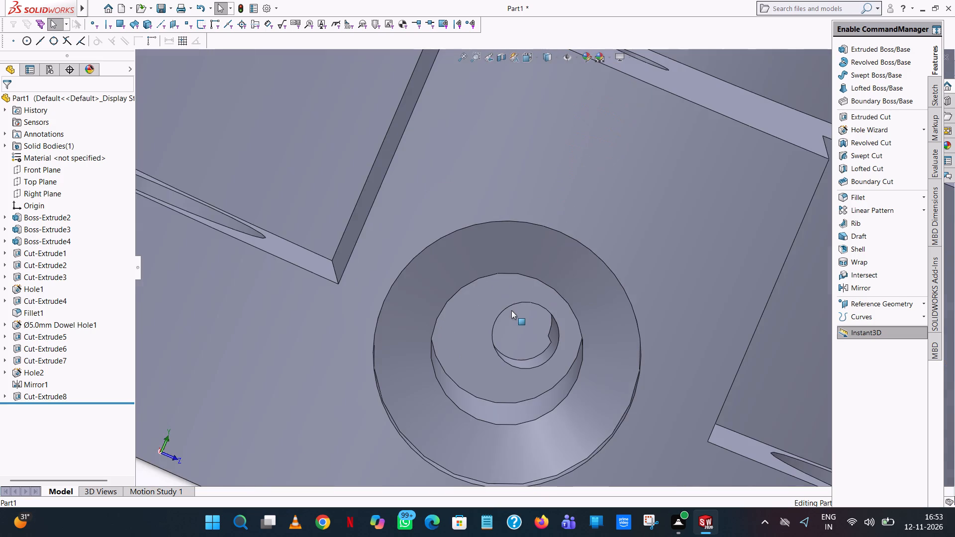
{"action": "scroll", "coordinate": [535, 335], "scroll_direction": "up", "scroll_amount": 2}
{"action": "middle_click_drag", "start_coordinate": [537, 335], "coordinate": [540, 243]}
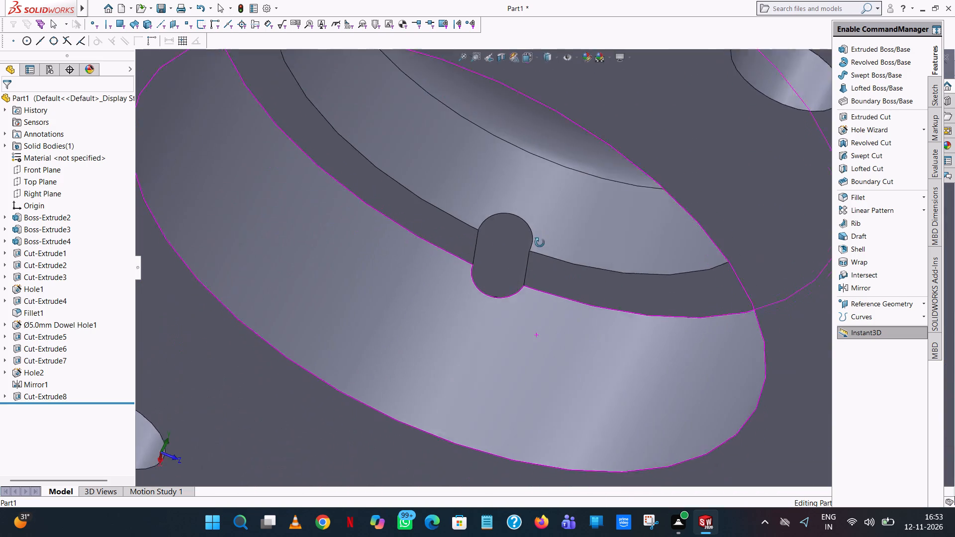
{"action": "middle_click_drag", "start_coordinate": [540, 243], "coordinate": [557, 269]}
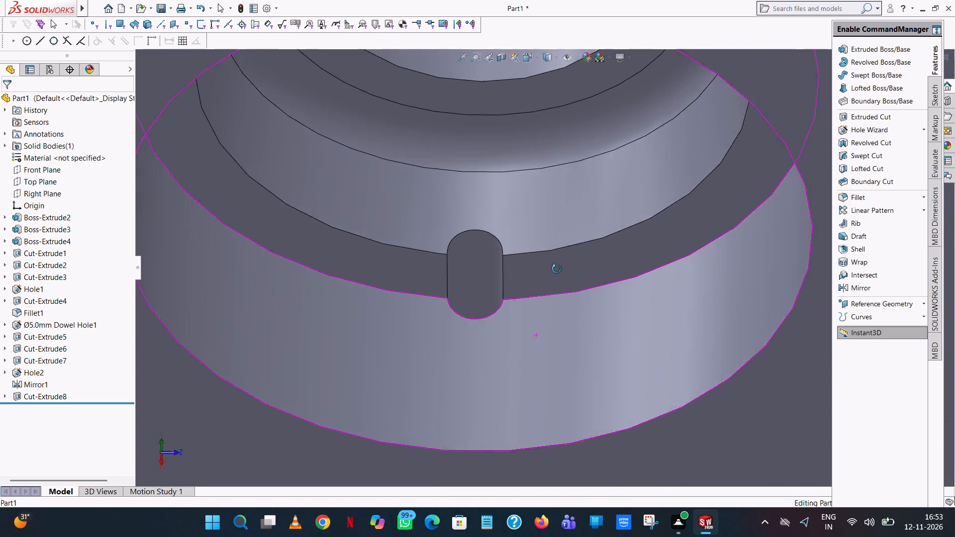
{"action": "middle_click_drag", "start_coordinate": [557, 269], "coordinate": [565, 303]}
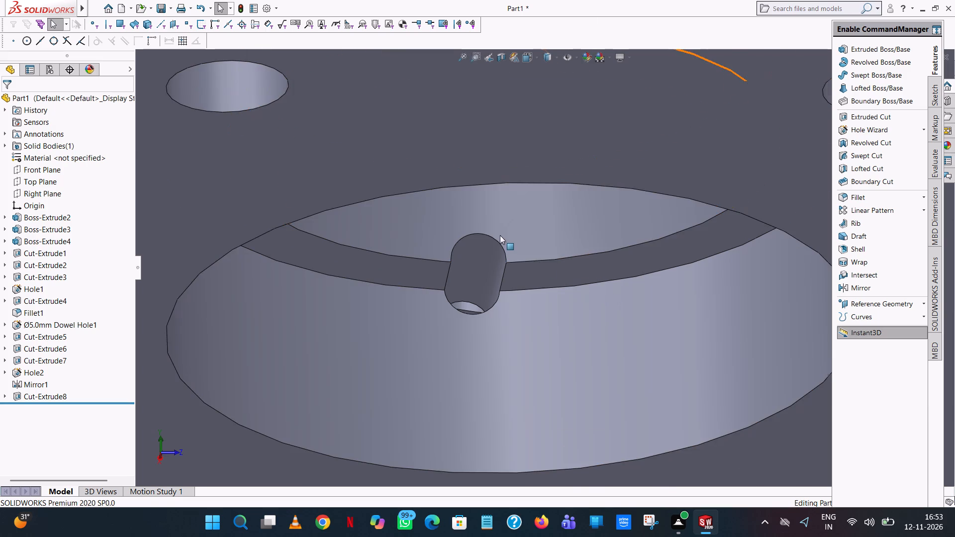
Examine the whole flange from several angles and look closely into the counterdrilled side hole with the small cut.
{"action": "scroll", "coordinate": [500, 235], "scroll_direction": "up", "scroll_amount": 8}
{"action": "middle_click_drag", "start_coordinate": [500, 235], "coordinate": [519, 526]}
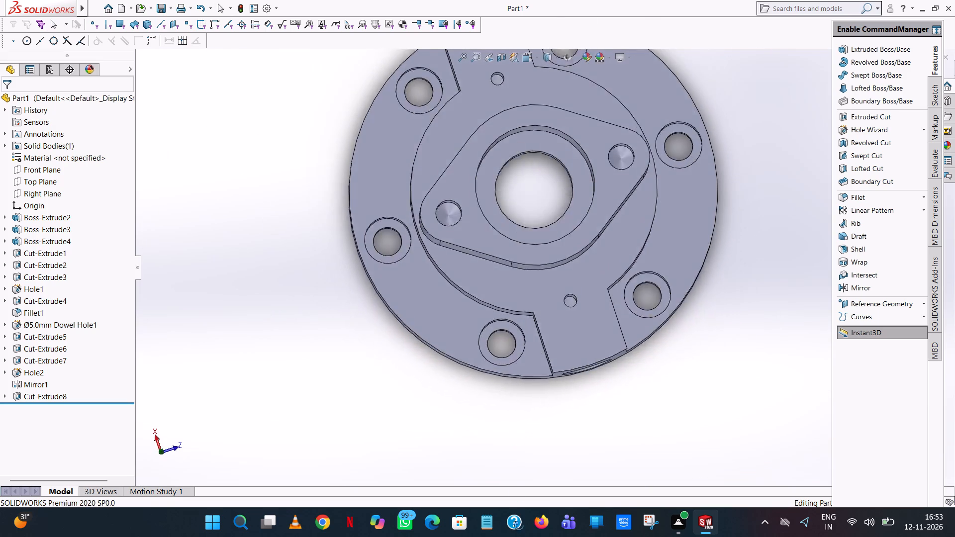
{"action": "middle_click_drag", "start_coordinate": [519, 526], "coordinate": [514, 284]}
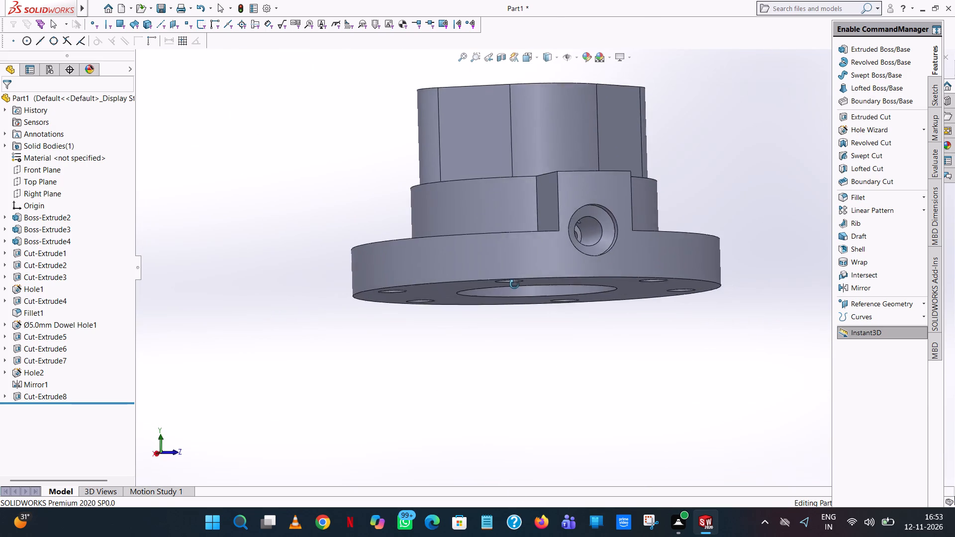
{"action": "middle_click_drag", "start_coordinate": [514, 284], "coordinate": [556, 327]}
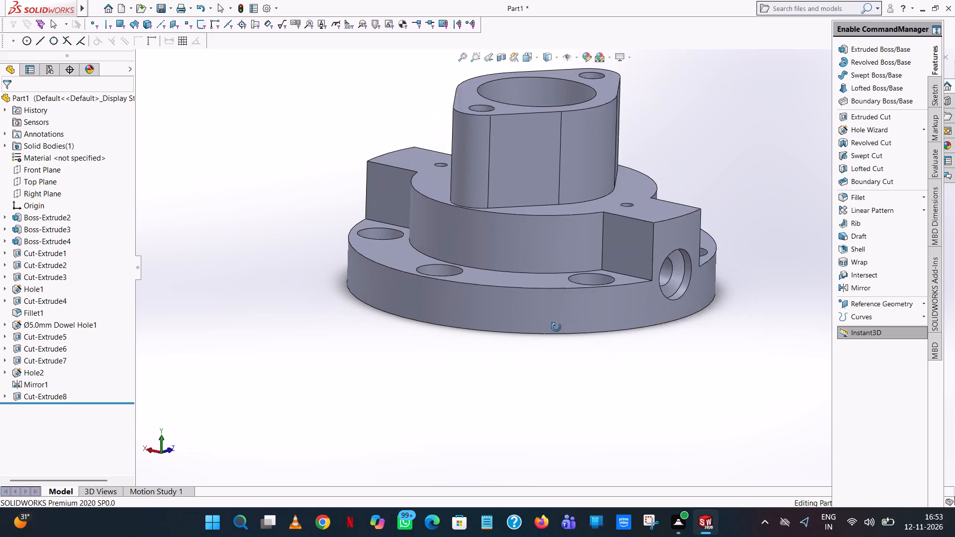
{"action": "middle_click_drag", "start_coordinate": [556, 327], "coordinate": [603, 329]}
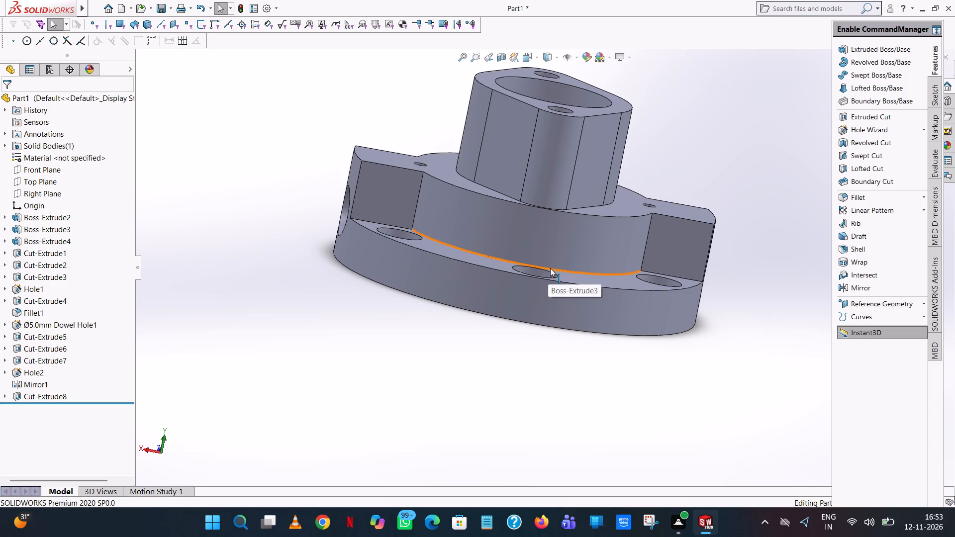
{"action": "middle_click_drag", "start_coordinate": [572, 96], "coordinate": [586, 174]}
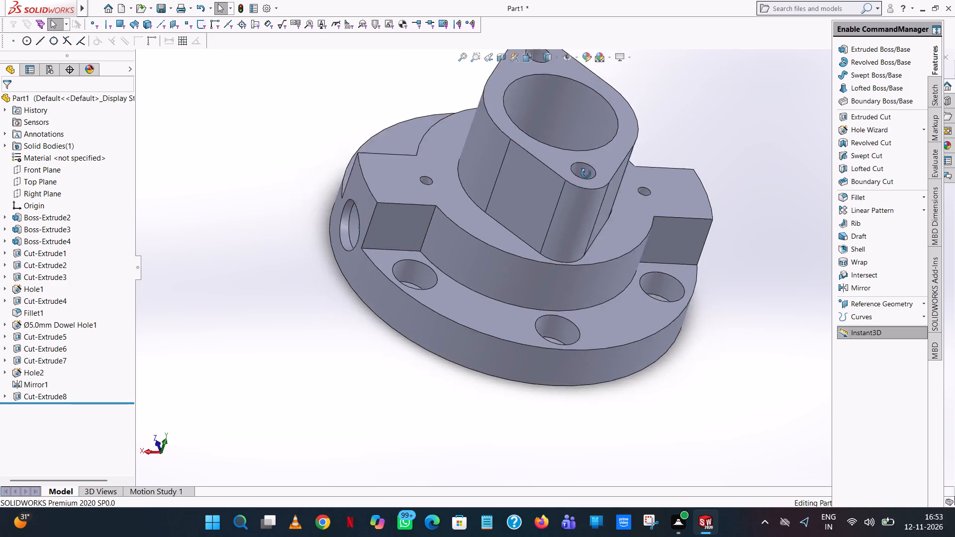
{"action": "middle_click_drag", "start_coordinate": [586, 174], "coordinate": [692, 108]}
{"action": "scroll", "coordinate": [557, 87], "scroll_direction": "down", "scroll_amount": 9}
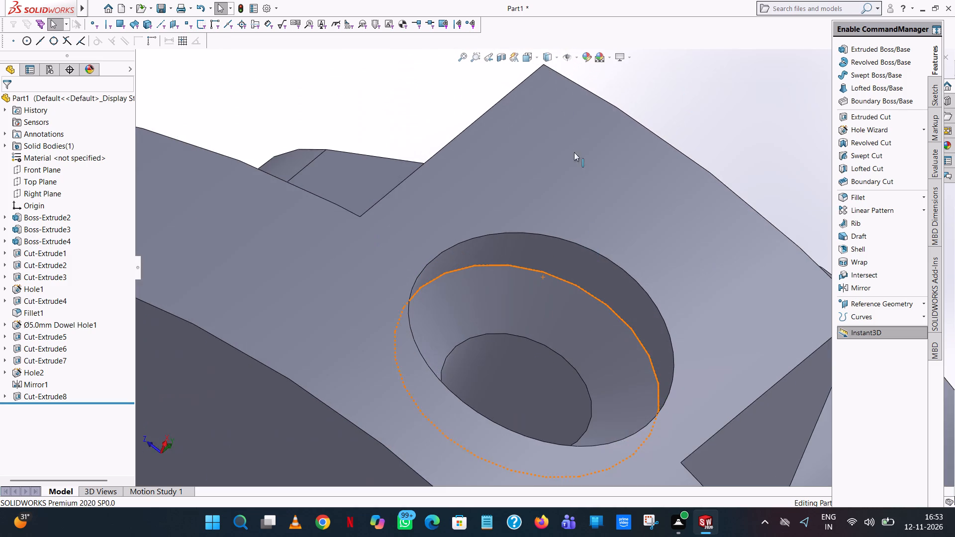
{"action": "middle_click_drag", "start_coordinate": [576, 305], "coordinate": [588, 416]}
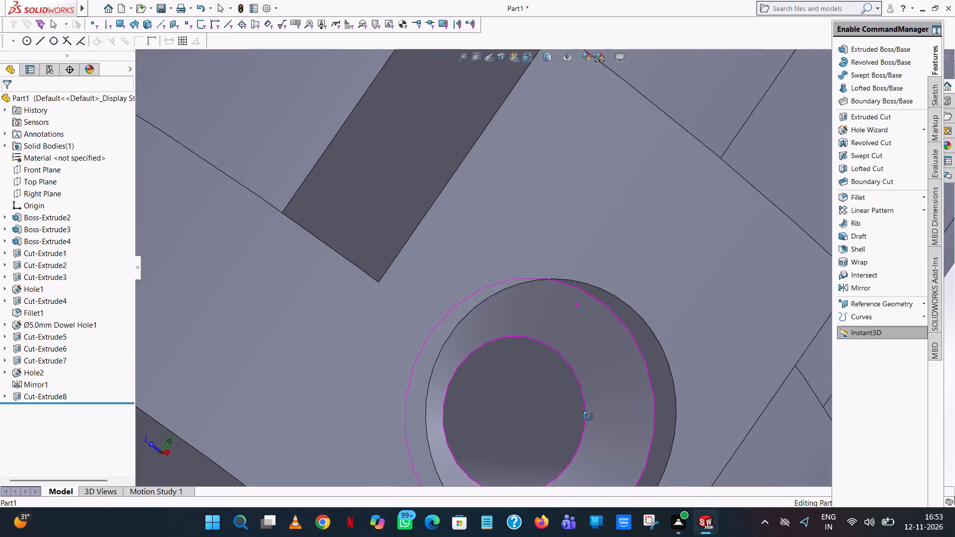
{"action": "middle_click_drag", "start_coordinate": [588, 416], "coordinate": [535, 388]}
{"action": "scroll", "coordinate": [519, 360], "scroll_direction": "down", "scroll_amount": 1}
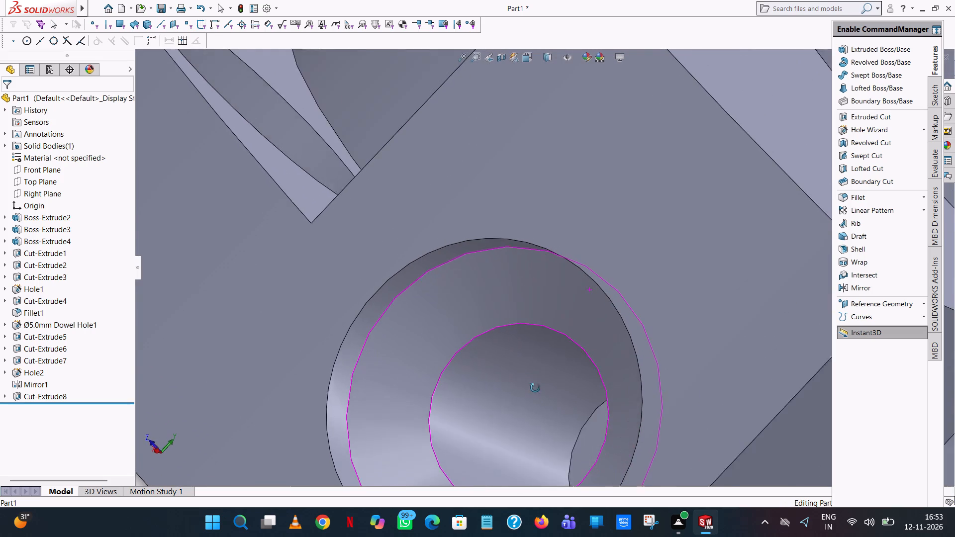
{"action": "middle_click_drag", "start_coordinate": [535, 388], "coordinate": [541, 401]}
{"action": "scroll", "coordinate": [541, 400], "scroll_direction": "up", "scroll_amount": 6}
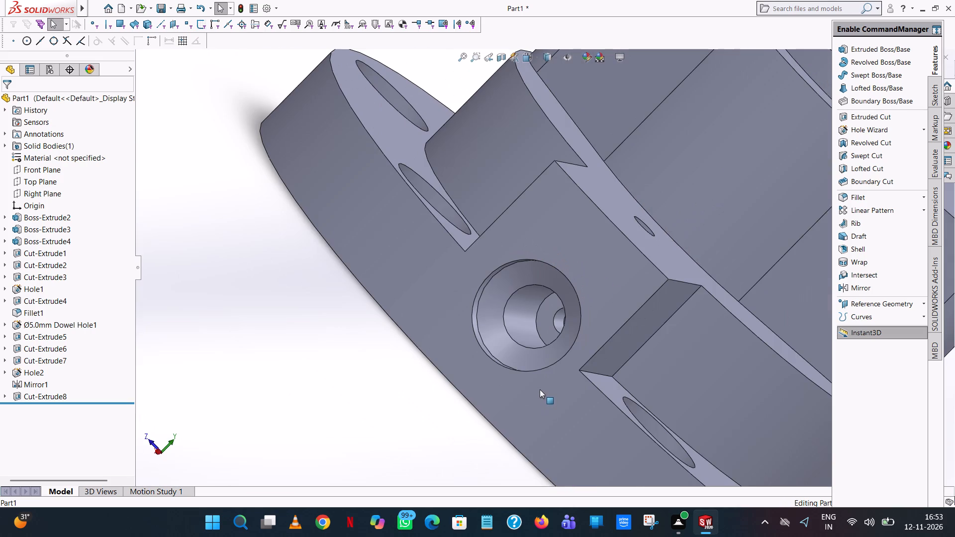
{"action": "scroll", "coordinate": [540, 387], "scroll_direction": "up", "scroll_amount": 1}
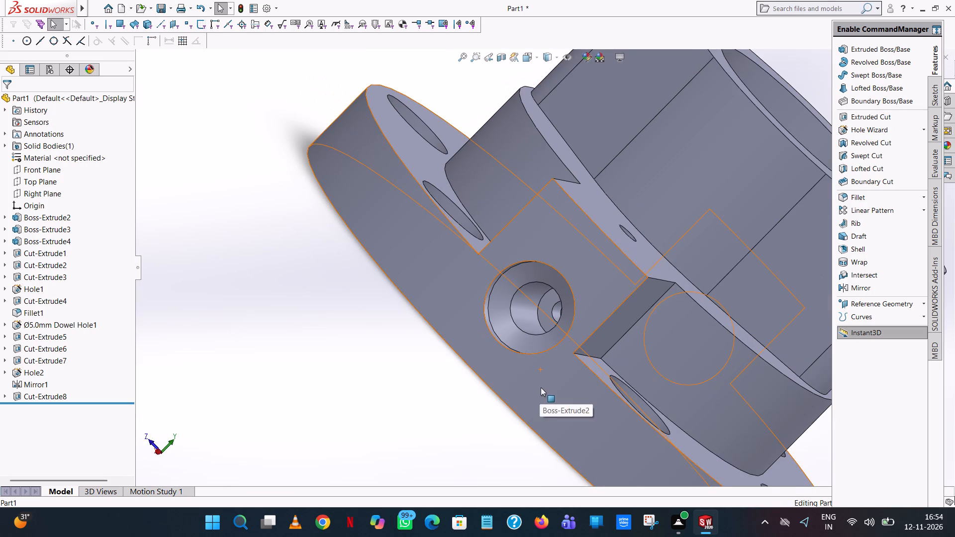
{"action": "middle_click_drag", "start_coordinate": [539, 306], "coordinate": [485, 260]}
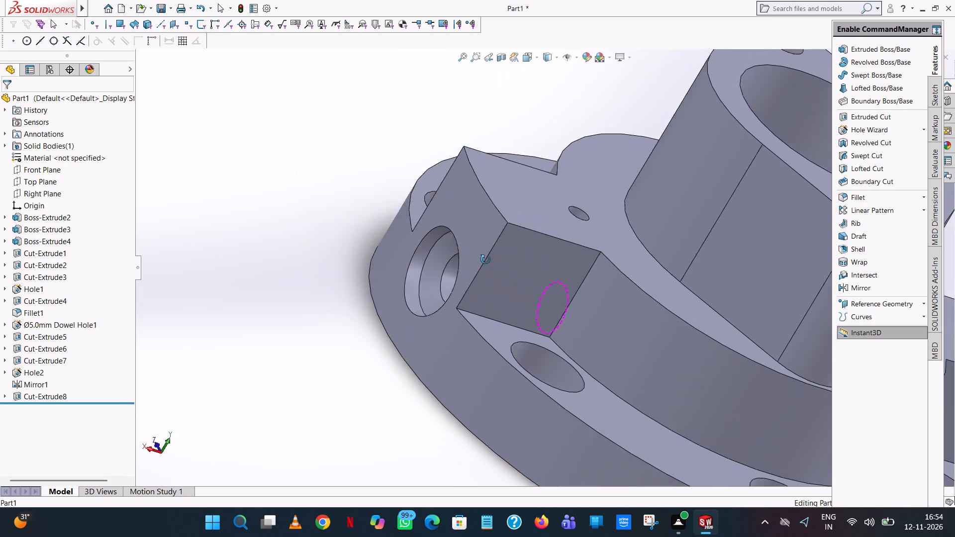
Examine the whole flange from its side hole, underside and top to check which edges remain unfinished.
{"action": "middle_click_drag", "start_coordinate": [485, 260], "coordinate": [494, 237]}
{"action": "scroll", "coordinate": [479, 254], "scroll_direction": "up", "scroll_amount": 1}
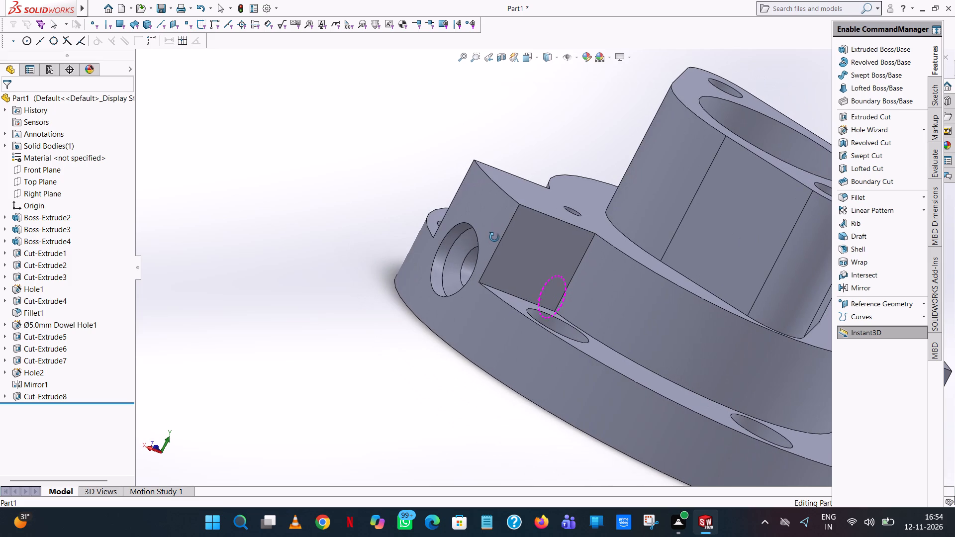
{"action": "middle_click_drag", "start_coordinate": [494, 237], "coordinate": [493, 237]}
{"action": "scroll", "coordinate": [424, 256], "scroll_direction": "up", "scroll_amount": 3}
{"action": "middle_click_drag", "start_coordinate": [424, 256], "coordinate": [518, 261]}
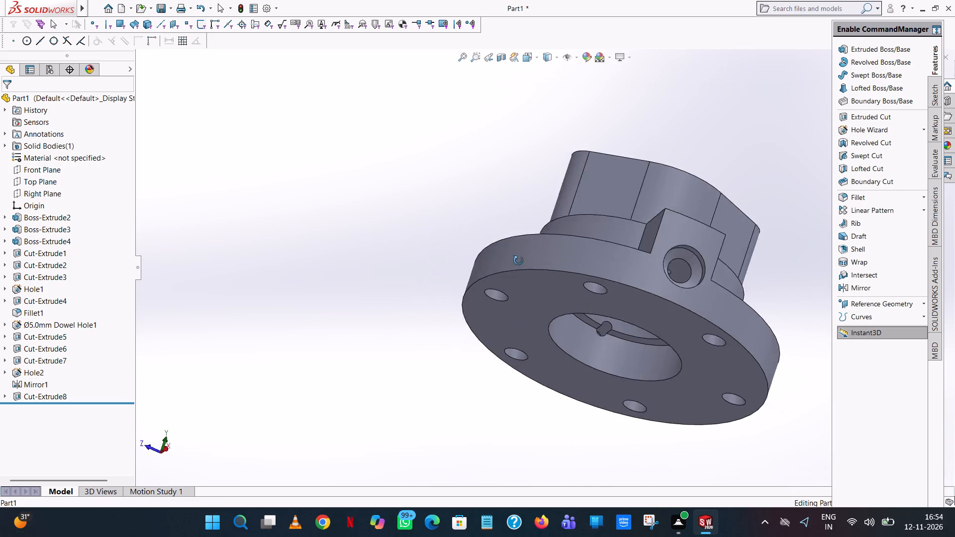
{"action": "middle_click_drag", "start_coordinate": [518, 261], "coordinate": [631, 450]}
{"action": "scroll", "coordinate": [631, 450], "scroll_direction": "up", "scroll_amount": 2}
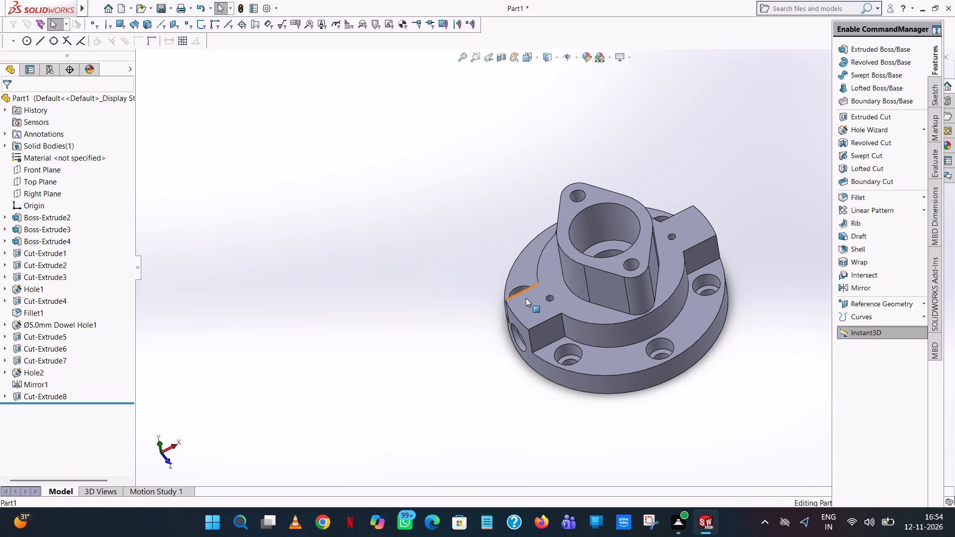
{"action": "middle_click_drag", "start_coordinate": [575, 289], "coordinate": [589, 328]}
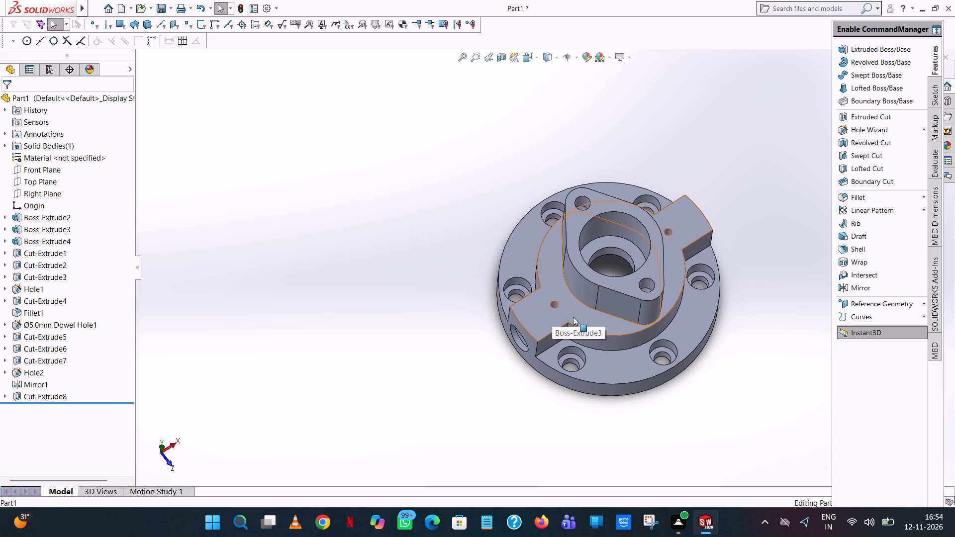
{"action": "right_click", "coordinate": [573, 317]}
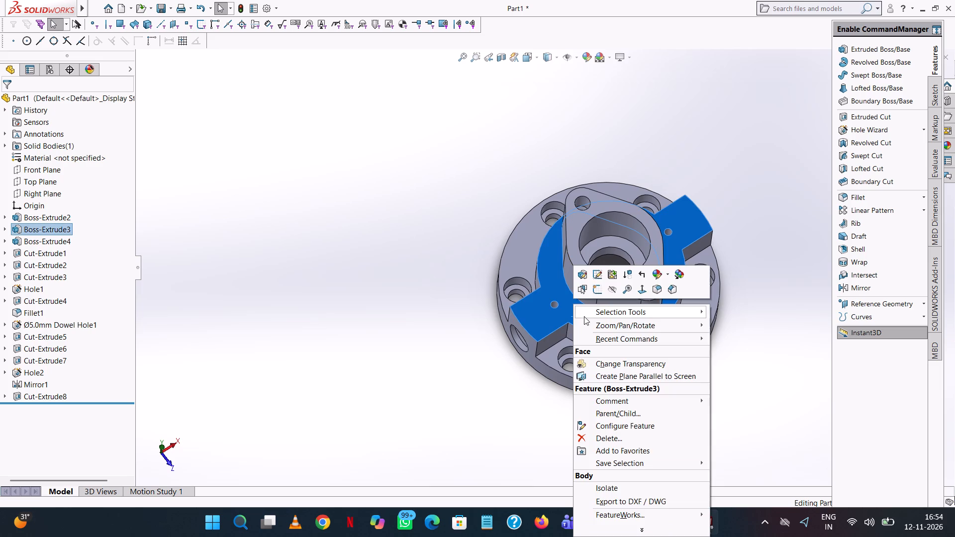
{"action": "left_click", "coordinate": [374, 302]}
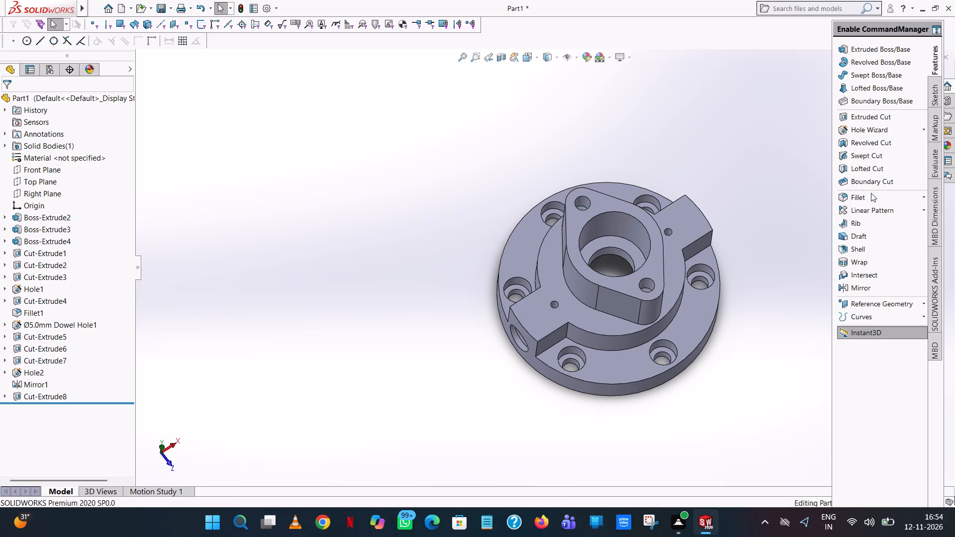
Fillet the four vertical corner edges where the two lugs meet the raised round step with a 4 mm radius.
{"action": "left_click", "coordinate": [872, 198]}
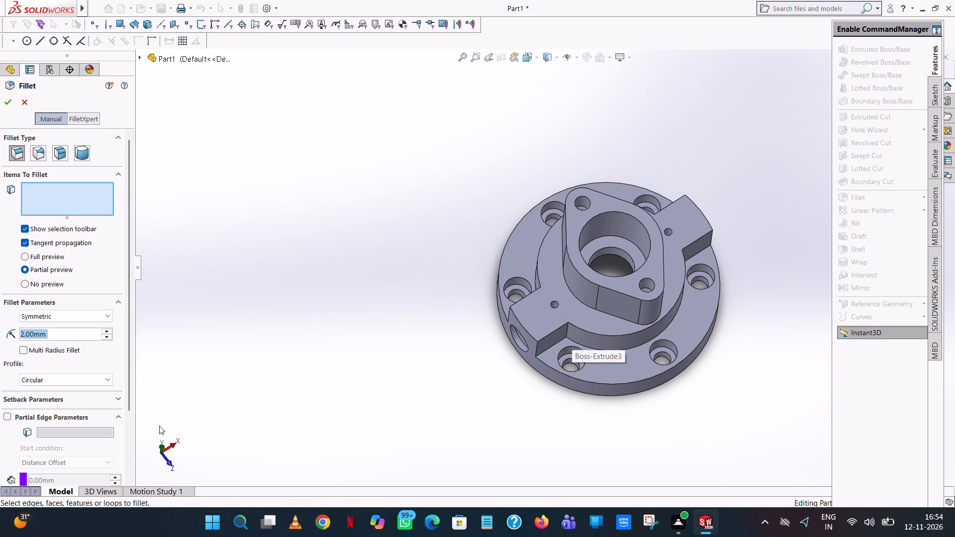
{"action": "key", "text": "4"}
{"action": "key", "text": "Return"}
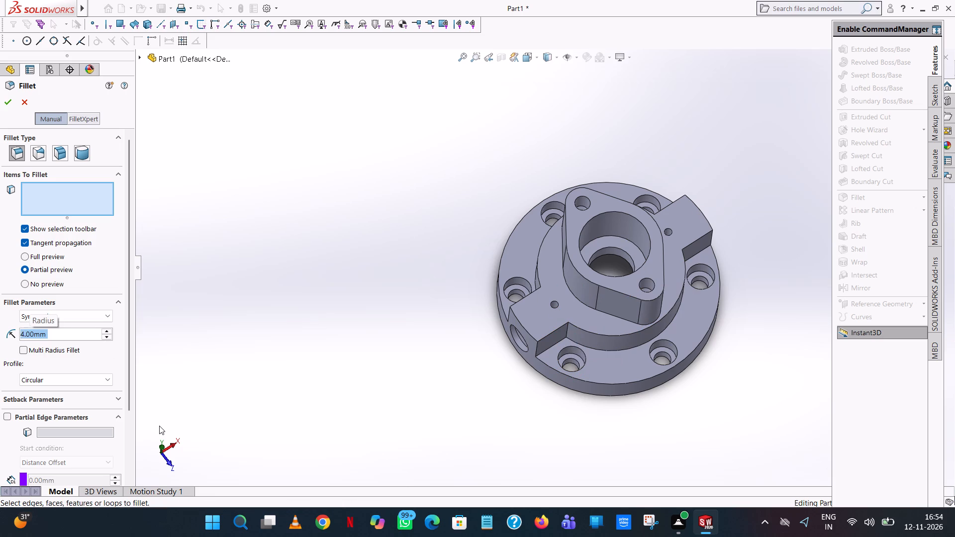
{"action": "left_click", "coordinate": [269, 311]}
{"action": "left_click", "coordinate": [567, 331]}
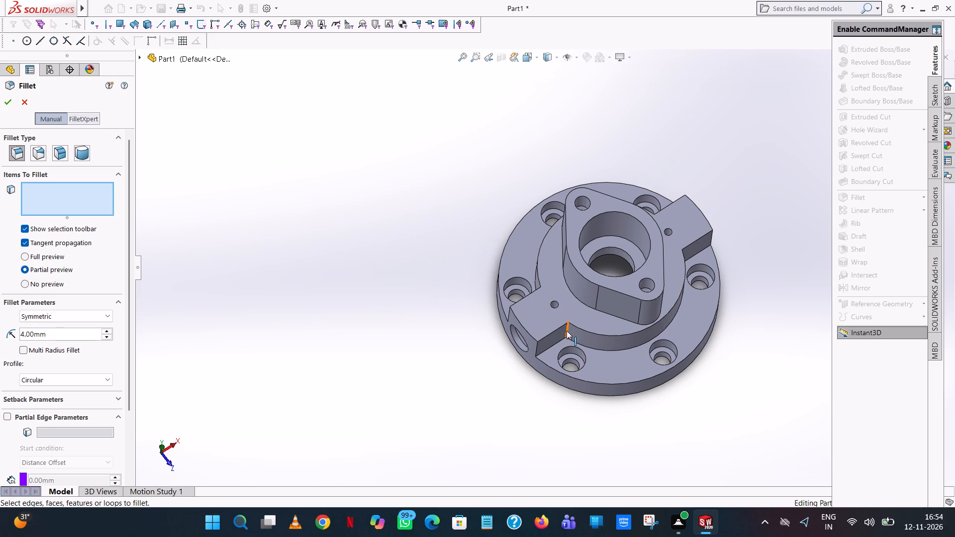
{"action": "middle_click_drag", "start_coordinate": [444, 238], "coordinate": [497, 324]}
{"action": "scroll", "coordinate": [582, 289], "scroll_direction": "down", "scroll_amount": 8}
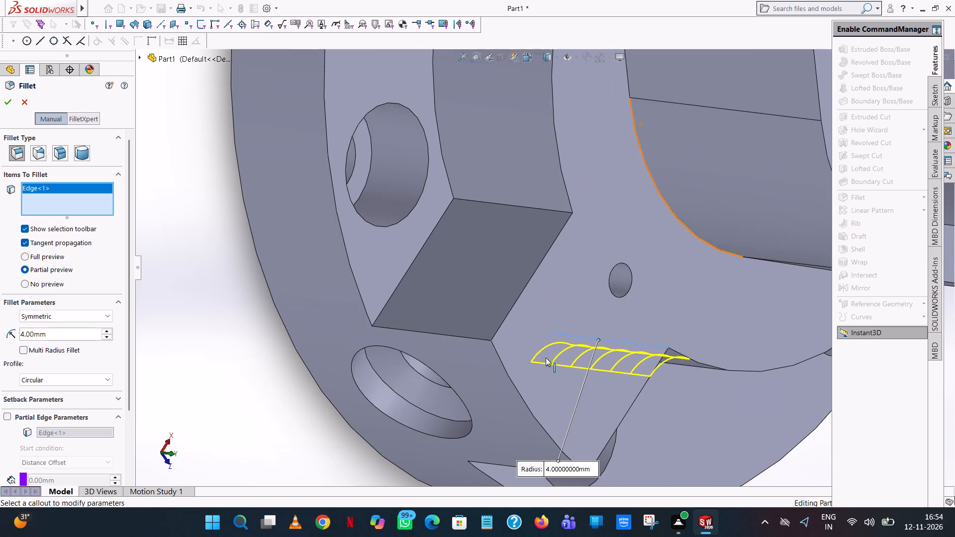
{"action": "left_click", "coordinate": [521, 207]}
{"action": "scroll", "coordinate": [522, 207], "scroll_direction": "up", "scroll_amount": 8}
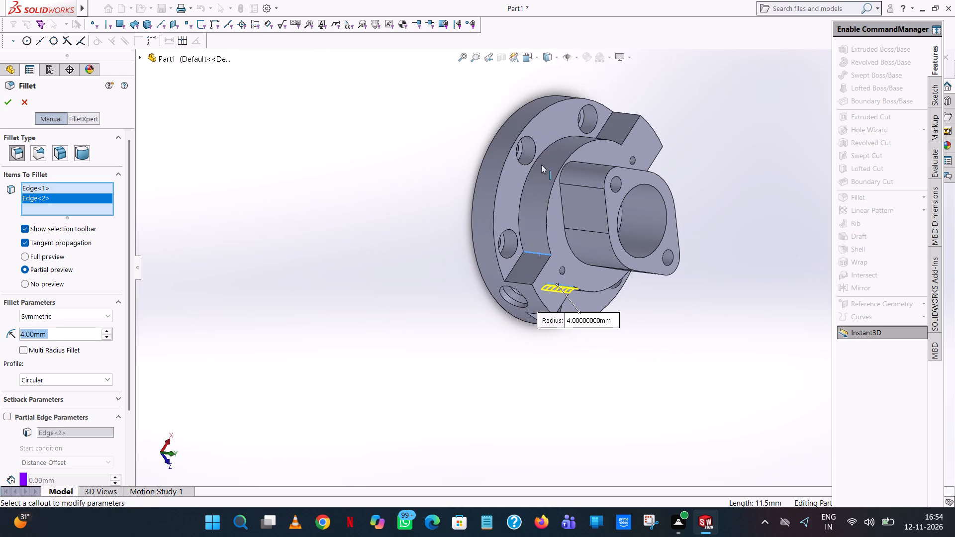
{"action": "middle_click_drag", "start_coordinate": [612, 140], "coordinate": [607, 289]}
{"action": "scroll", "coordinate": [599, 179], "scroll_direction": "down", "scroll_amount": 9}
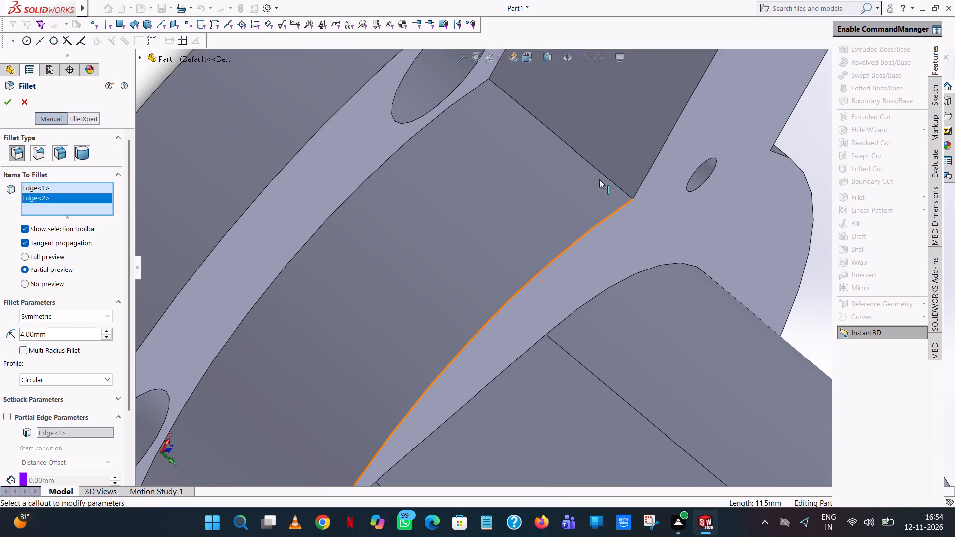
{"action": "left_click", "coordinate": [599, 169]}
{"action": "scroll", "coordinate": [599, 169], "scroll_direction": "up", "scroll_amount": 9}
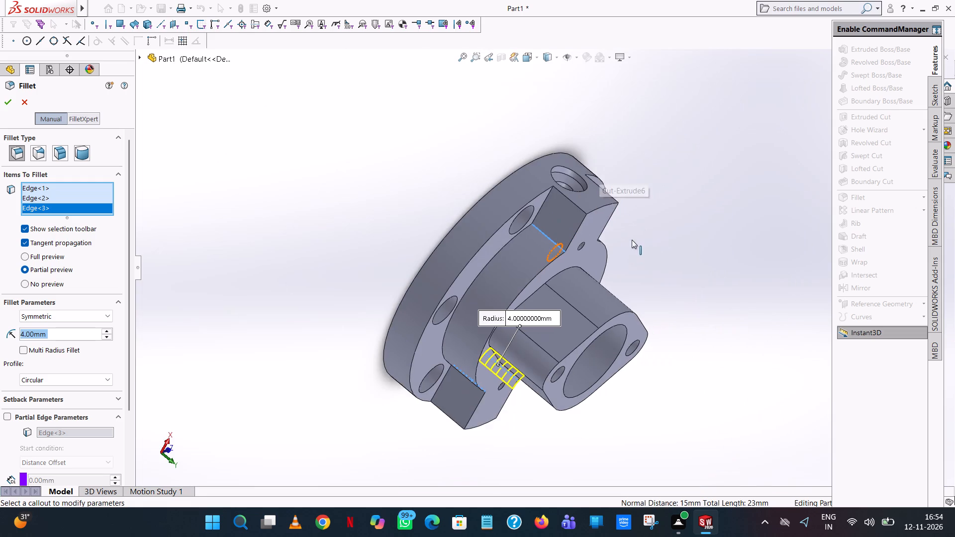
{"action": "middle_click_drag", "start_coordinate": [632, 249], "coordinate": [523, 240]}
{"action": "scroll", "coordinate": [632, 249], "scroll_direction": "up", "scroll_amount": 1}
{"action": "scroll", "coordinate": [531, 243], "scroll_direction": "up", "scroll_amount": 1}
{"action": "scroll", "coordinate": [541, 247], "scroll_direction": "down", "scroll_amount": 8}
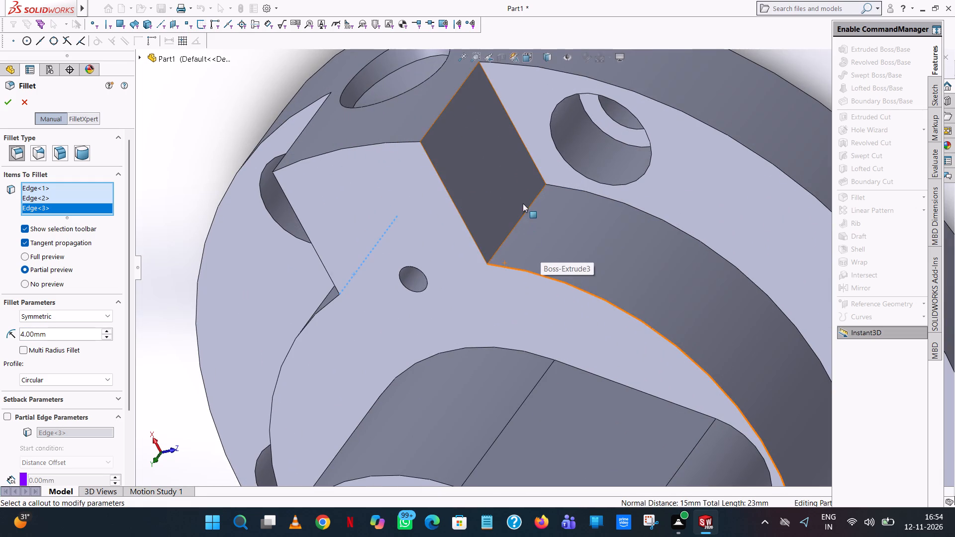
{"action": "left_click", "coordinate": [526, 209]}
{"action": "scroll", "coordinate": [516, 251], "scroll_direction": "up", "scroll_amount": 9}
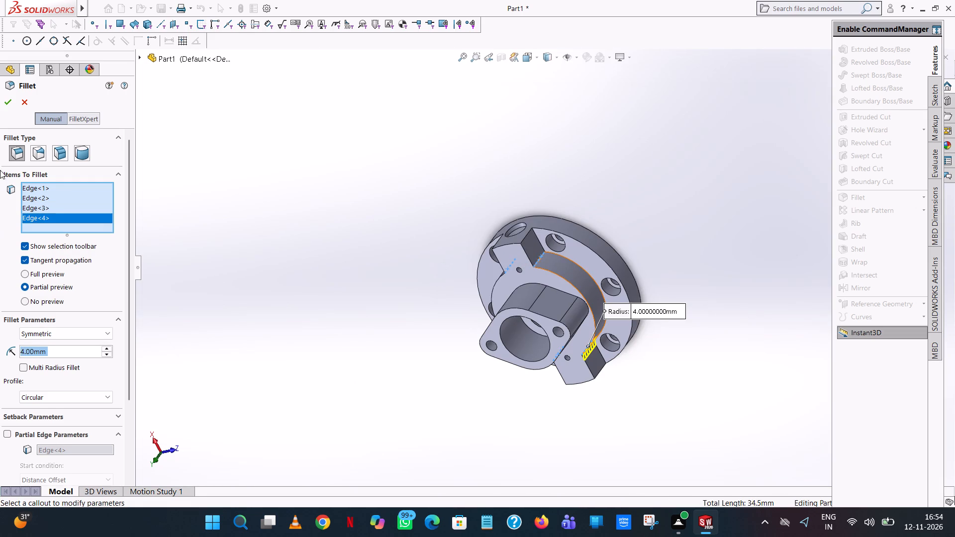
{"action": "left_click", "coordinate": [2, 107]}
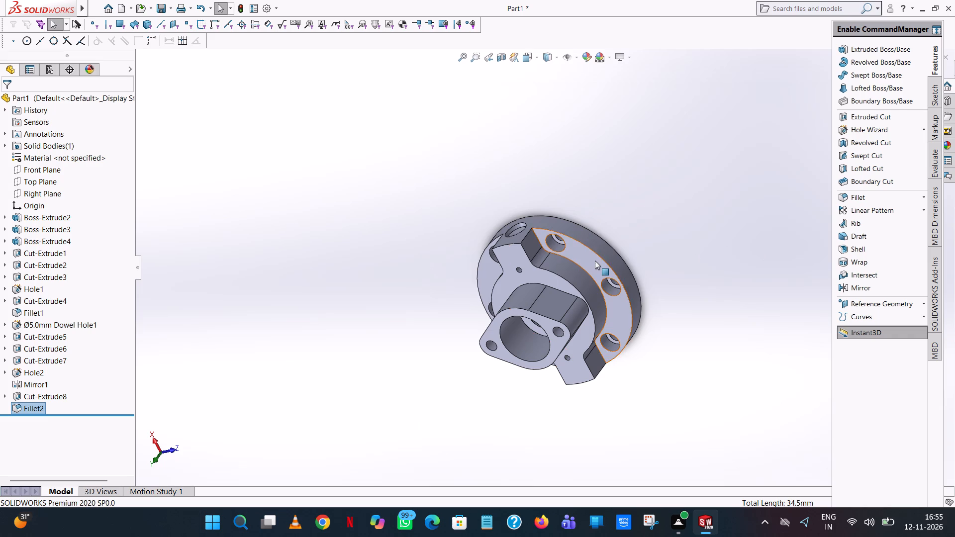
Open the colour appearance for the whole part and set it to standard red.
{"action": "middle_click_drag", "start_coordinate": [544, 304], "coordinate": [588, 151]}
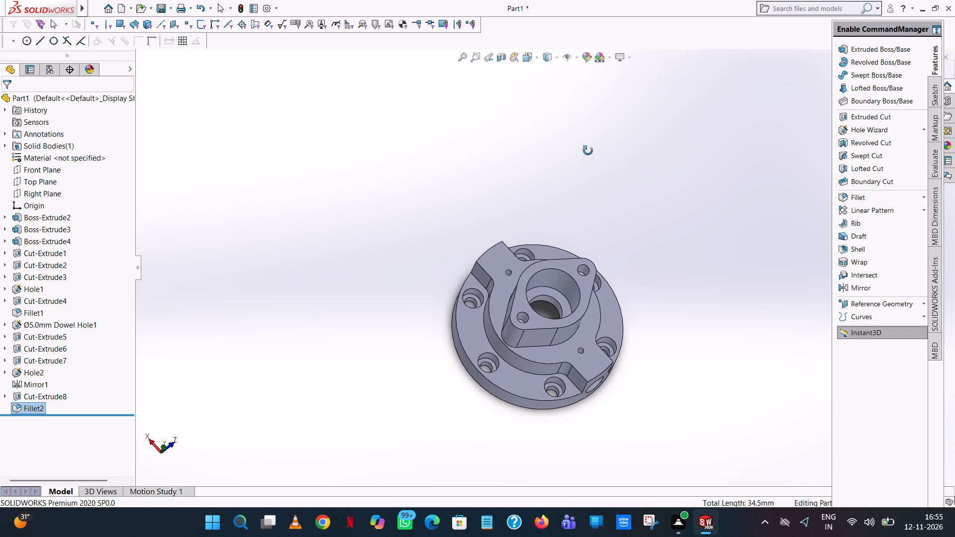
{"action": "middle_click_drag", "start_coordinate": [588, 151], "coordinate": [573, 247]}
{"action": "scroll", "coordinate": [574, 139], "scroll_direction": "up", "scroll_amount": 1}
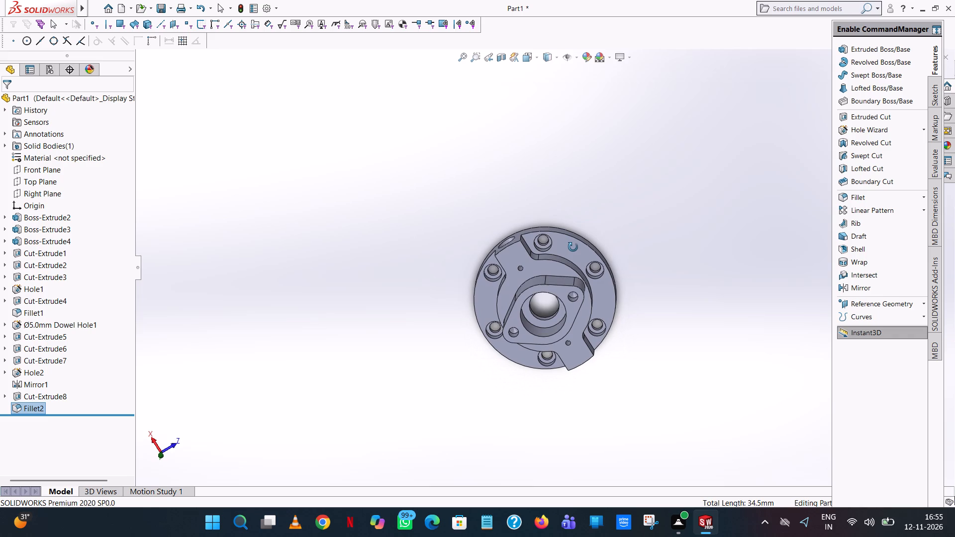
{"action": "middle_click_drag", "start_coordinate": [573, 247], "coordinate": [580, 238]}
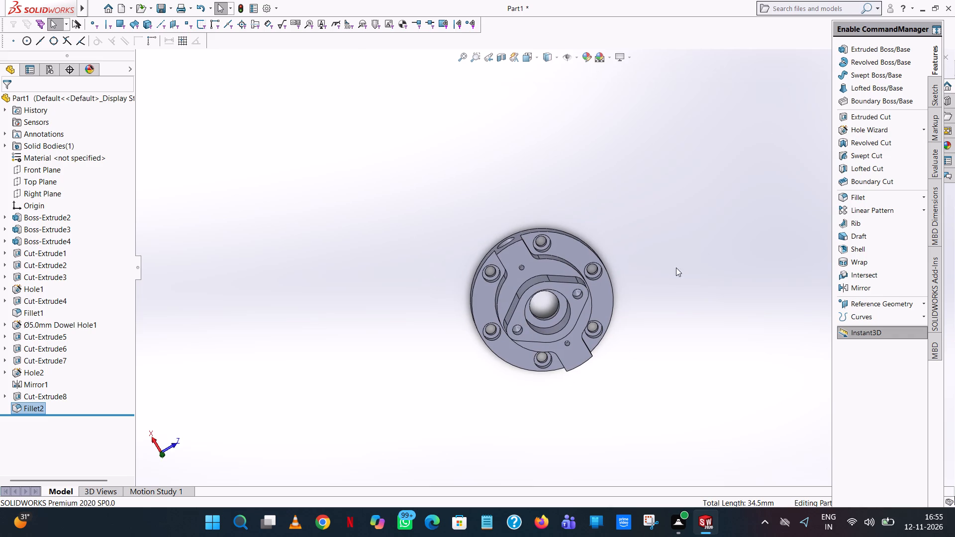
{"action": "right_click", "coordinate": [576, 314]}
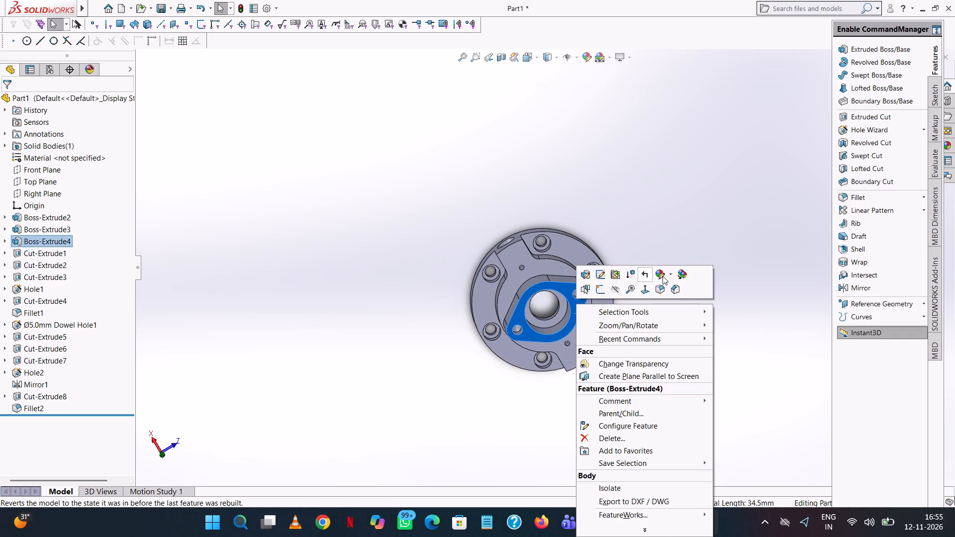
{"action": "left_click", "coordinate": [663, 276]}
{"action": "left_click", "coordinate": [662, 278]}
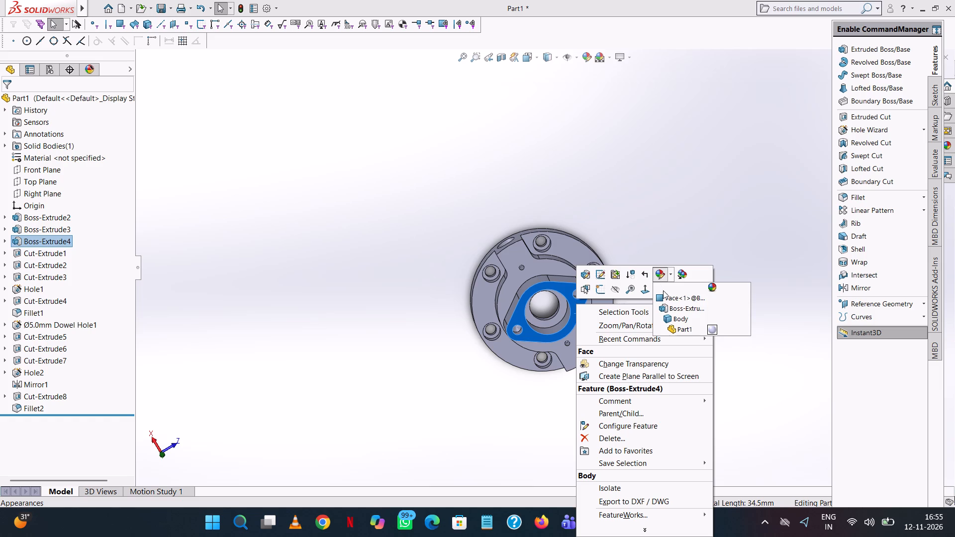
{"action": "left_click", "coordinate": [672, 329]}
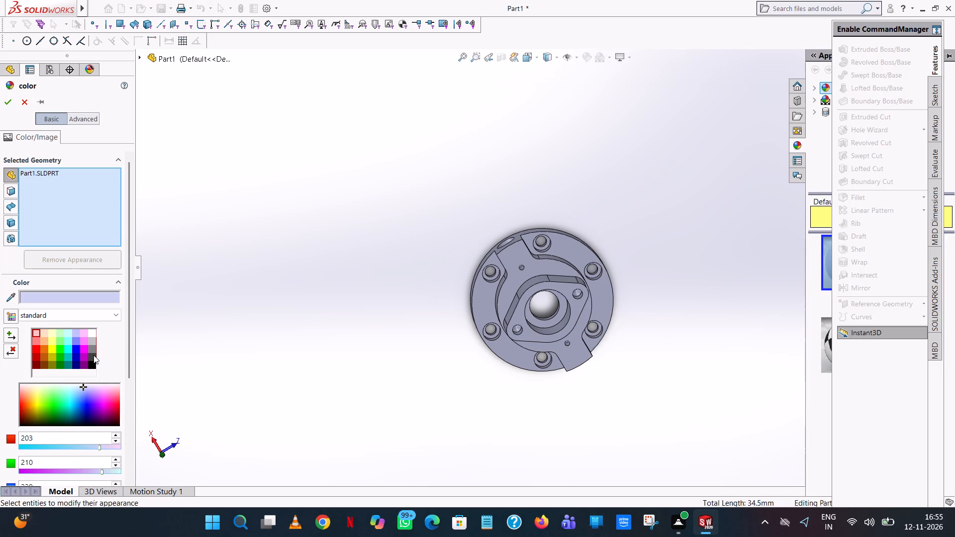
{"action": "left_click", "coordinate": [35, 347]}
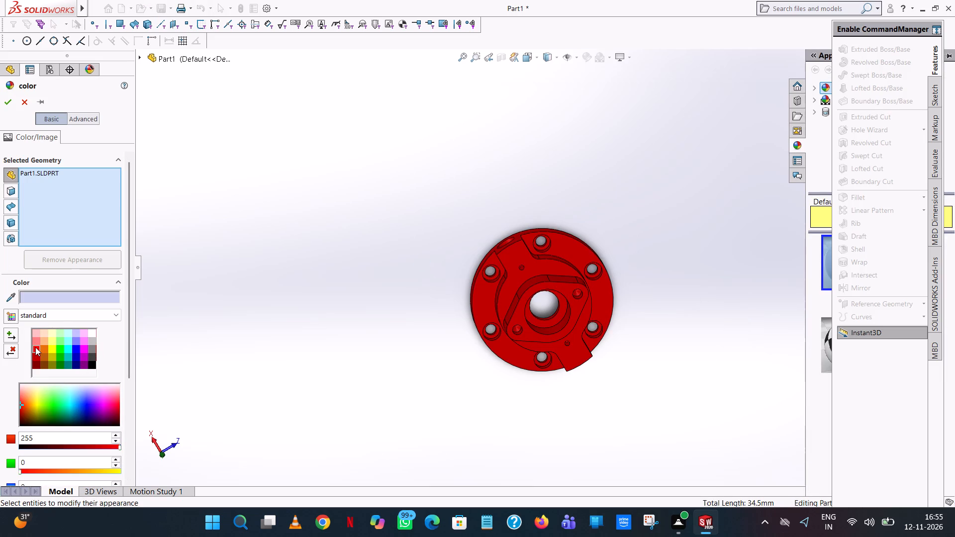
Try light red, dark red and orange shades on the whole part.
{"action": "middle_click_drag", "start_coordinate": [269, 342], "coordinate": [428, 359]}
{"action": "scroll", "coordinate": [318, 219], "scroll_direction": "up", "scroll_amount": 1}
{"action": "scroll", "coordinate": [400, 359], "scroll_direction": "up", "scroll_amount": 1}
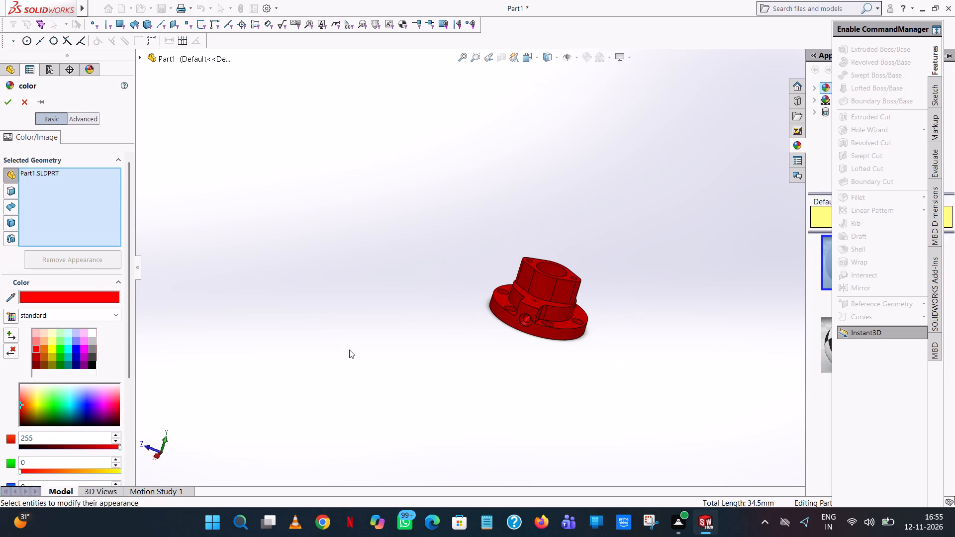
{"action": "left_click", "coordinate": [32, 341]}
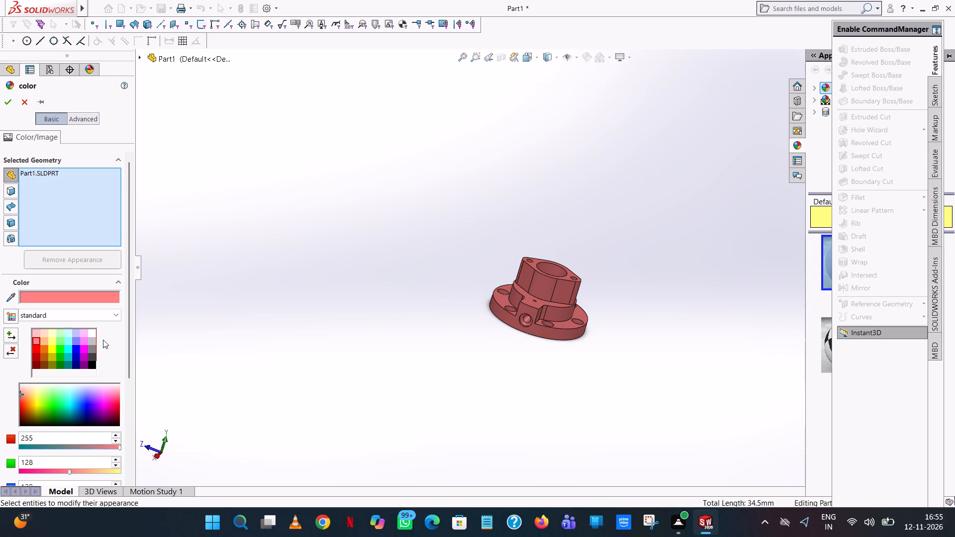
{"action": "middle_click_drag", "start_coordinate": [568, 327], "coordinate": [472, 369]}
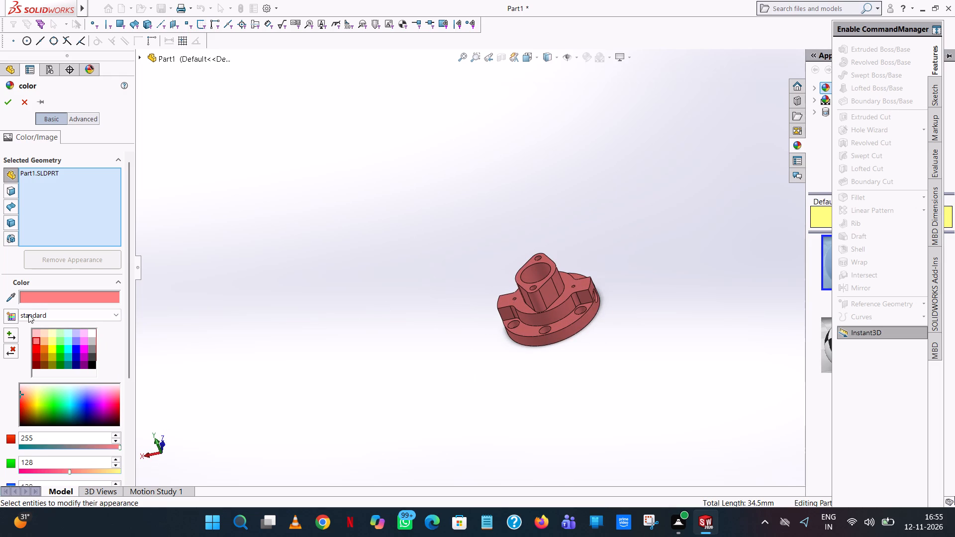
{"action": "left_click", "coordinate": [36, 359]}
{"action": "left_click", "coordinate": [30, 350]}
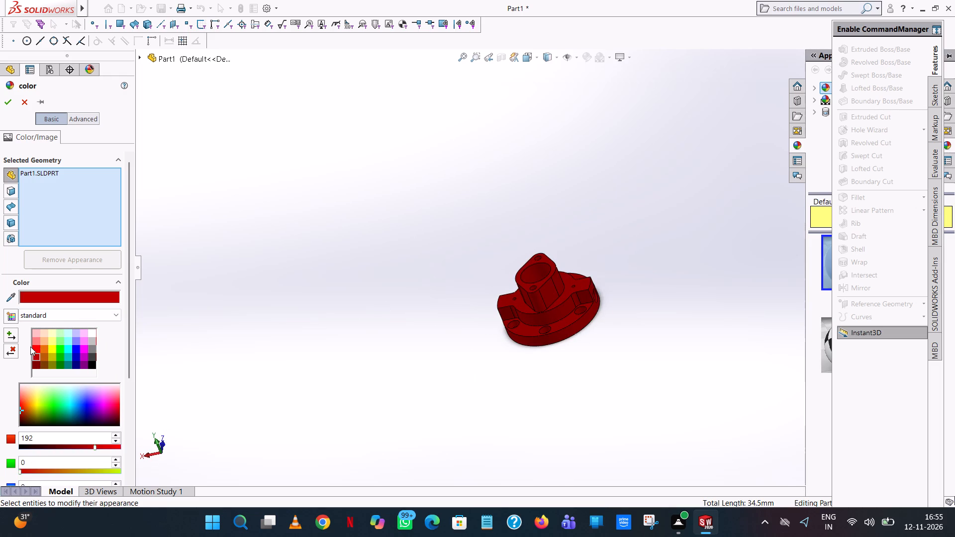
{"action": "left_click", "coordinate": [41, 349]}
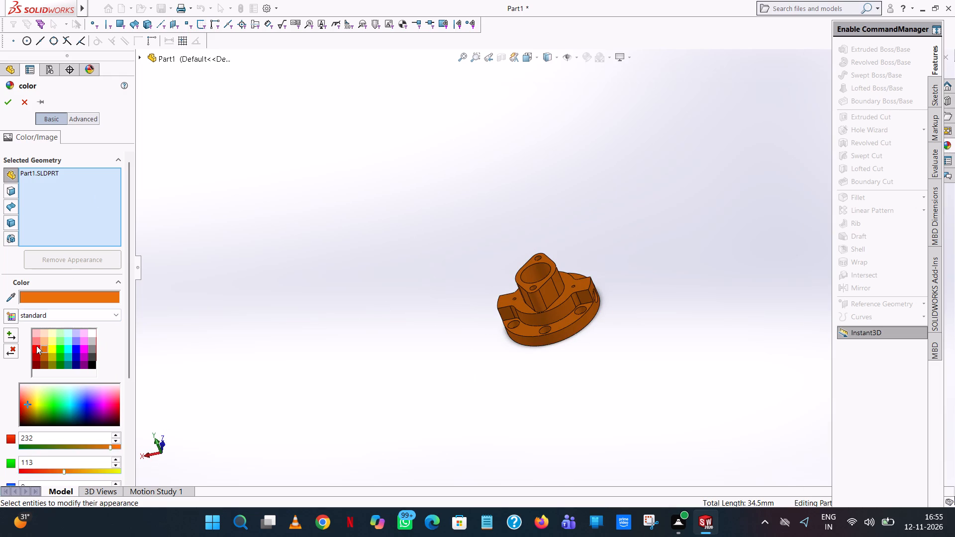
Apply standard bright red to the whole part.
{"action": "left_click", "coordinate": [34, 346]}
{"action": "left_click", "coordinate": [7, 105]}
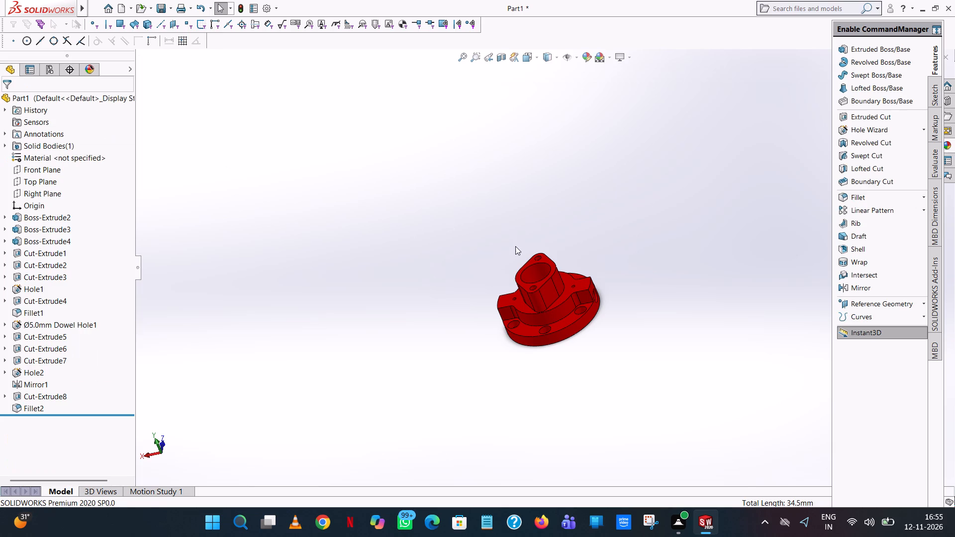
Give the large central bore's inner cylindrical face its own white colour appearance.
{"action": "scroll", "coordinate": [539, 278], "scroll_direction": "down", "scroll_amount": 7}
{"action": "middle_click_drag", "start_coordinate": [543, 279], "coordinate": [558, 333]}
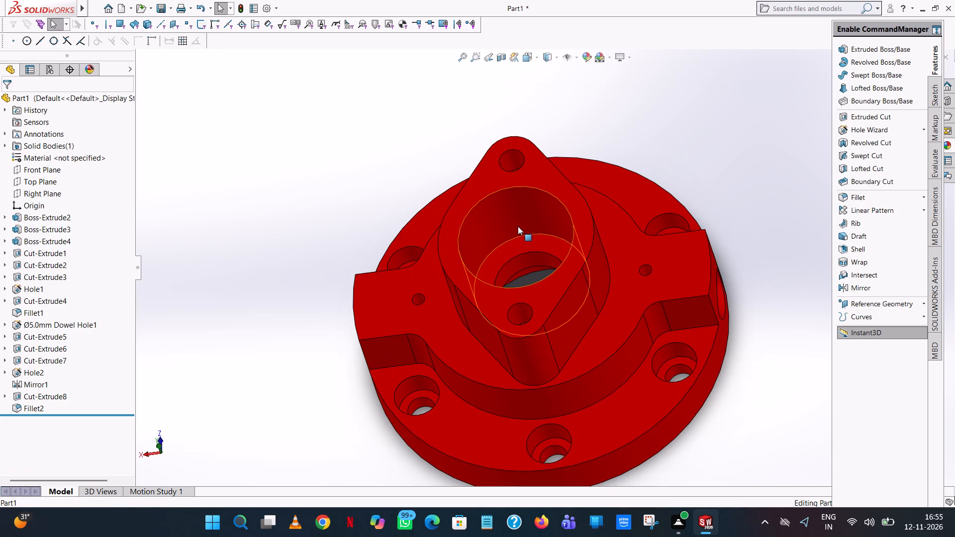
{"action": "left_click", "coordinate": [518, 225]}
{"action": "left_click", "coordinate": [616, 179]}
{"action": "left_click", "coordinate": [640, 206]}
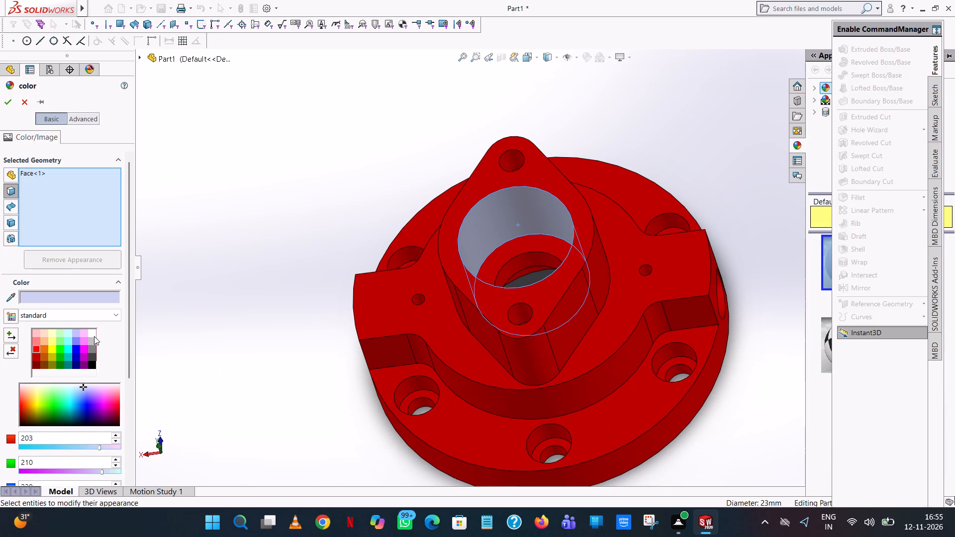
{"action": "left_click", "coordinate": [91, 333]}
Add the counterbore and through-hole faces of the three nearest flange bolt holes to the white appearance.
{"action": "left_click", "coordinate": [676, 366]}
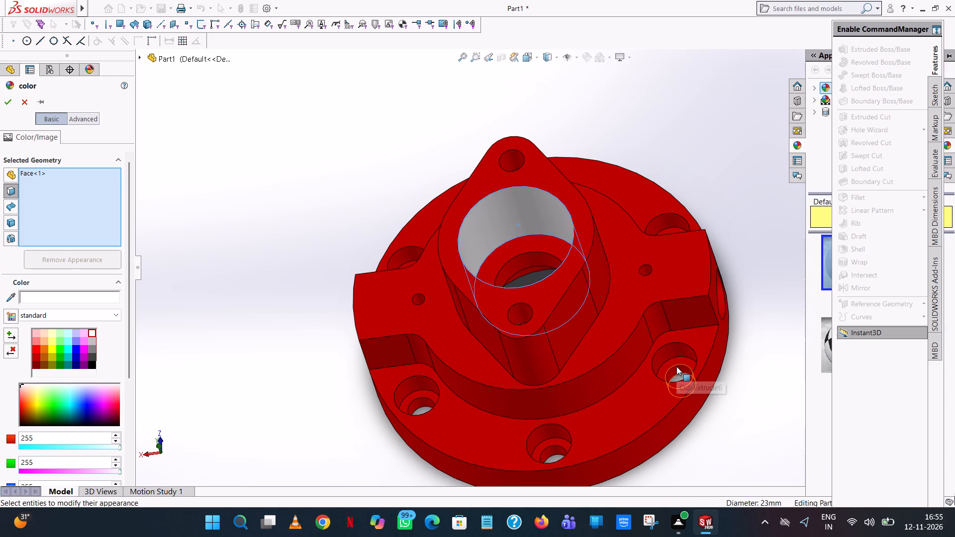
{"action": "left_click", "coordinate": [671, 352]}
{"action": "left_click", "coordinate": [556, 452]}
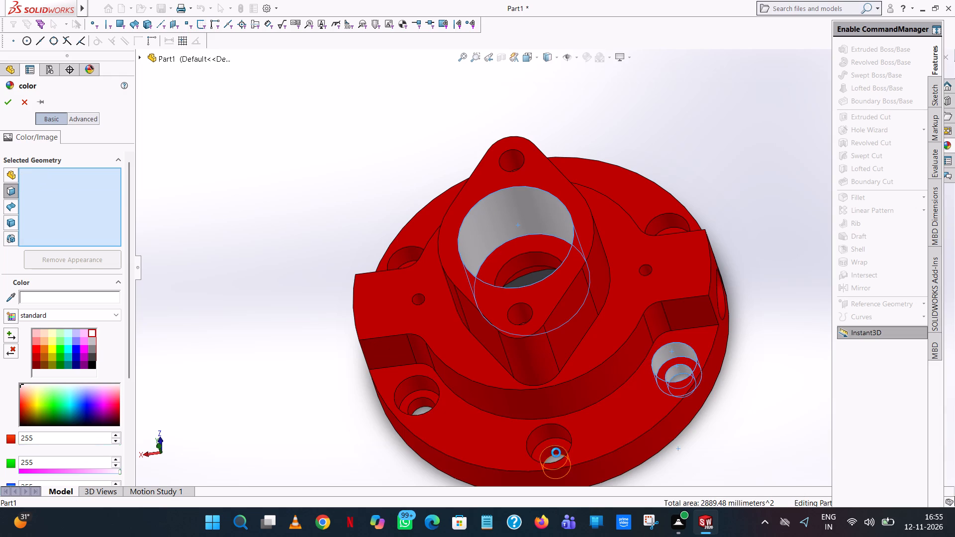
{"action": "left_click", "coordinate": [544, 430]}
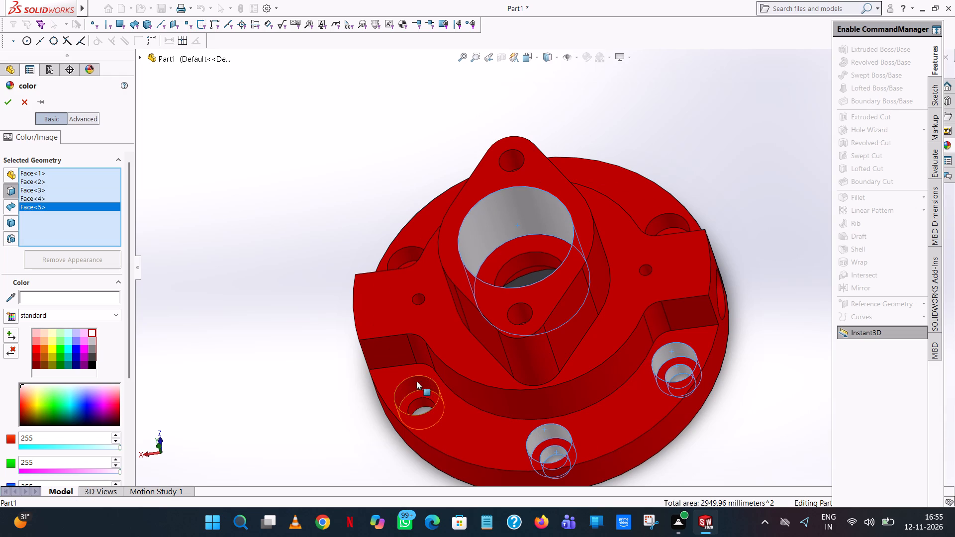
{"action": "left_click", "coordinate": [413, 381]}
{"action": "left_click", "coordinate": [420, 404]}
Add the counterbore and through-hole faces of the remaining three flange bolt holes and apply the white appearance.
{"action": "left_click", "coordinate": [403, 257]}
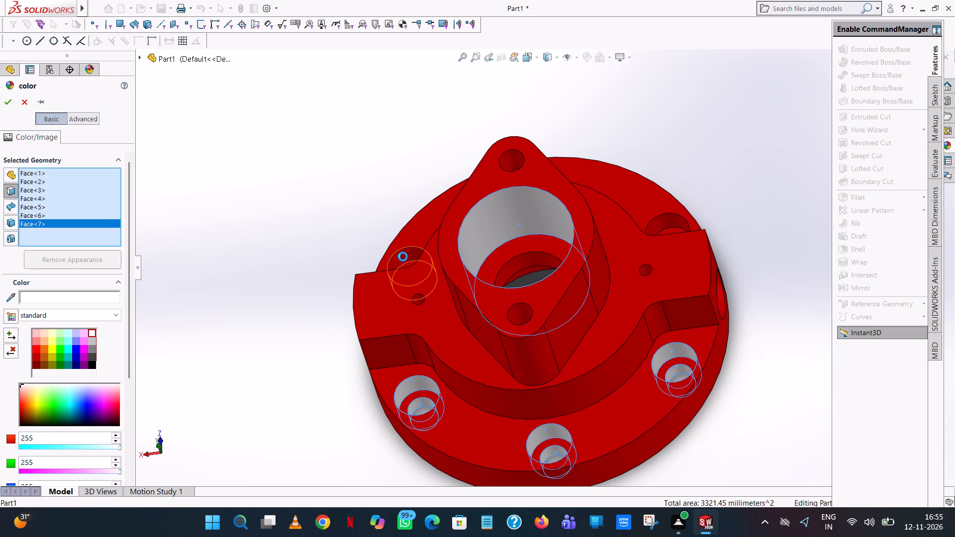
{"action": "scroll", "coordinate": [399, 256], "scroll_direction": "up", "scroll_amount": 2}
{"action": "middle_click_drag", "start_coordinate": [399, 256], "coordinate": [410, 312]}
{"action": "scroll", "coordinate": [449, 243], "scroll_direction": "down", "scroll_amount": 4}
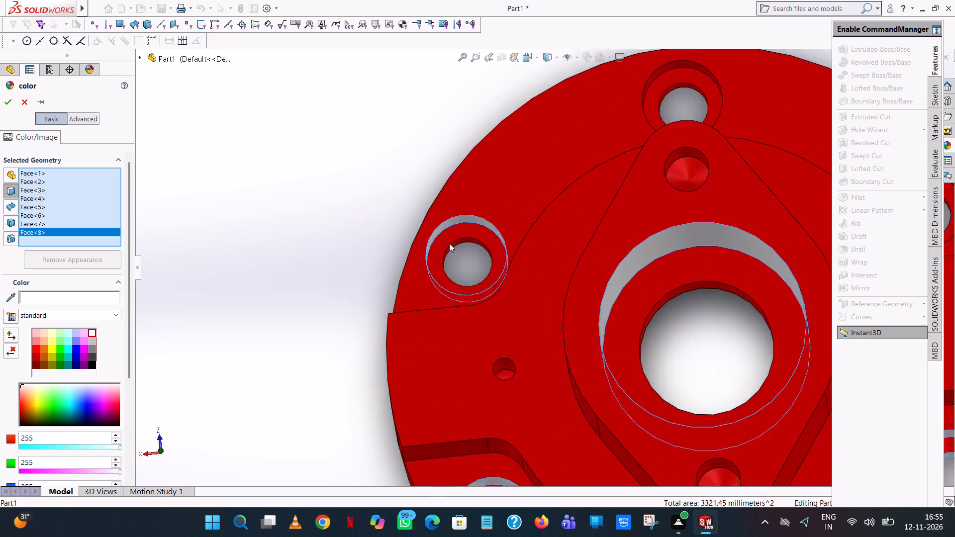
{"action": "scroll", "coordinate": [449, 243], "scroll_direction": "down", "scroll_amount": 2}
{"action": "middle_click_drag", "start_coordinate": [456, 251], "coordinate": [473, 248]}
{"action": "left_click", "coordinate": [508, 258]}
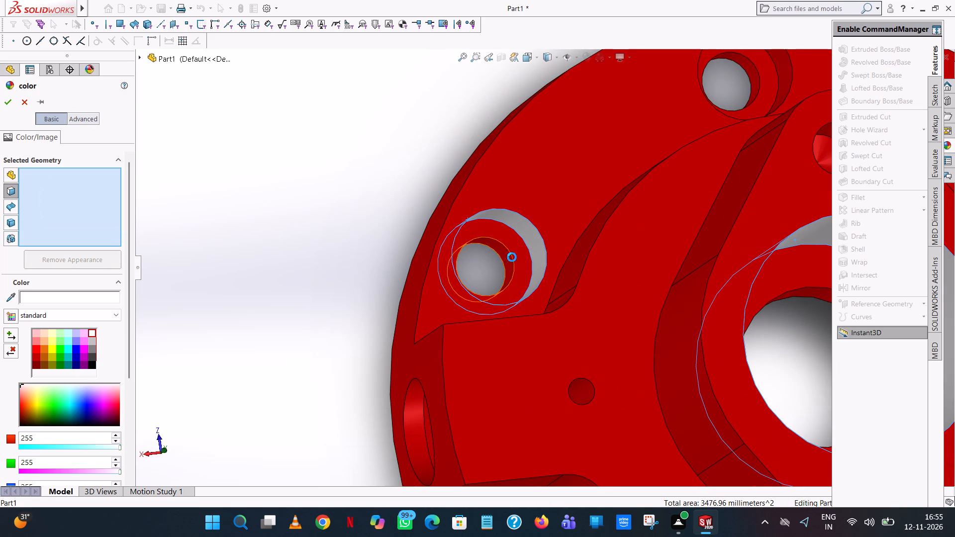
{"action": "scroll", "coordinate": [643, 165], "scroll_direction": "up", "scroll_amount": 6}
{"action": "scroll", "coordinate": [646, 182], "scroll_direction": "down", "scroll_amount": 7}
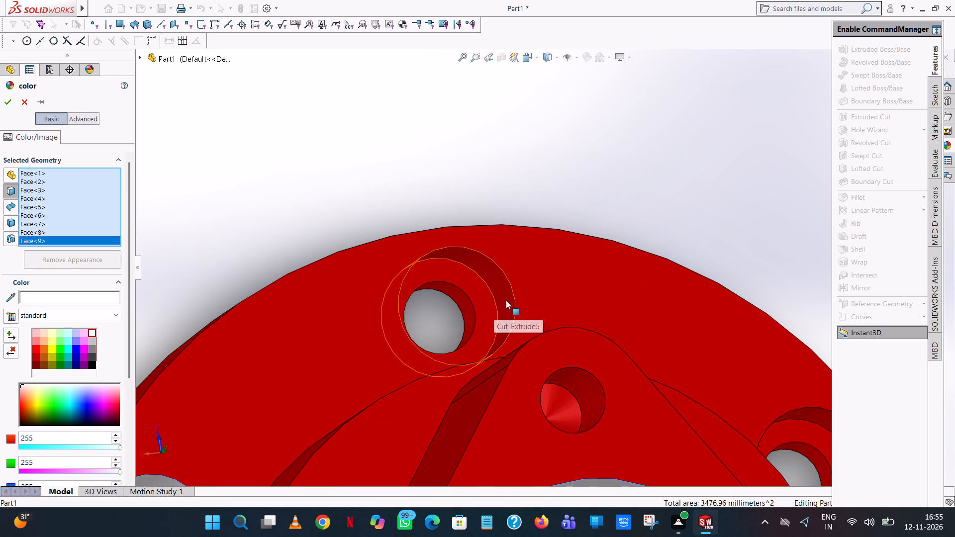
{"action": "left_click", "coordinate": [506, 300]}
{"action": "left_click", "coordinate": [464, 306]}
{"action": "scroll", "coordinate": [496, 287], "scroll_direction": "up", "scroll_amount": 6}
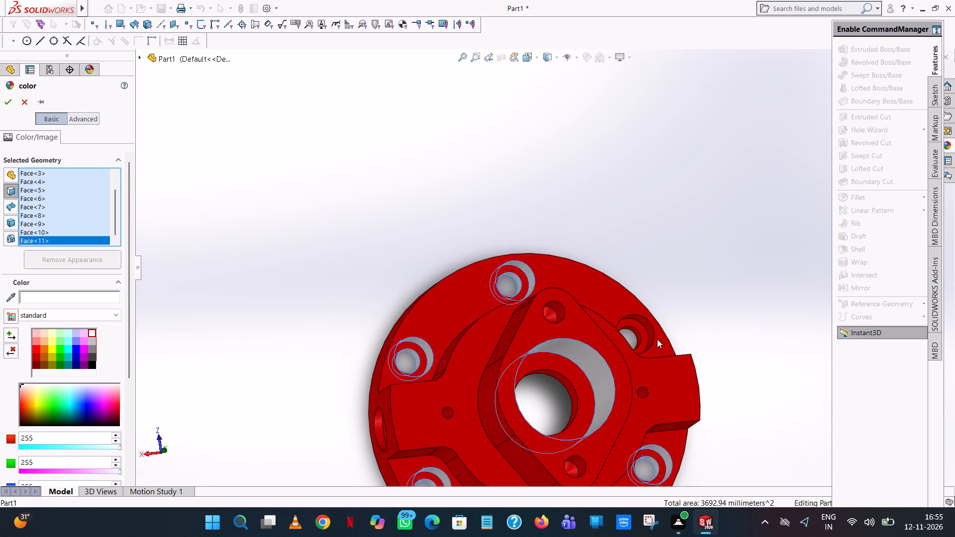
{"action": "left_click", "coordinate": [635, 333]}
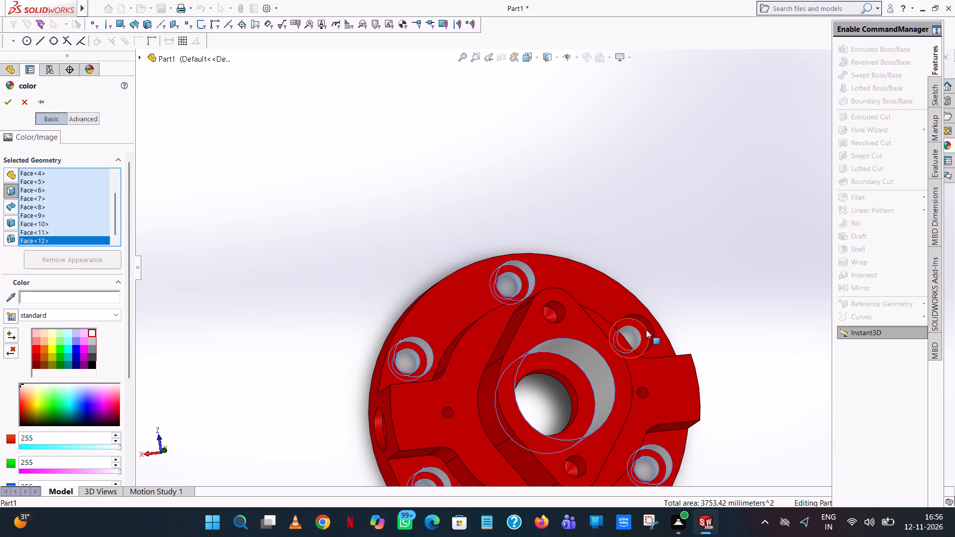
{"action": "left_click", "coordinate": [646, 327]}
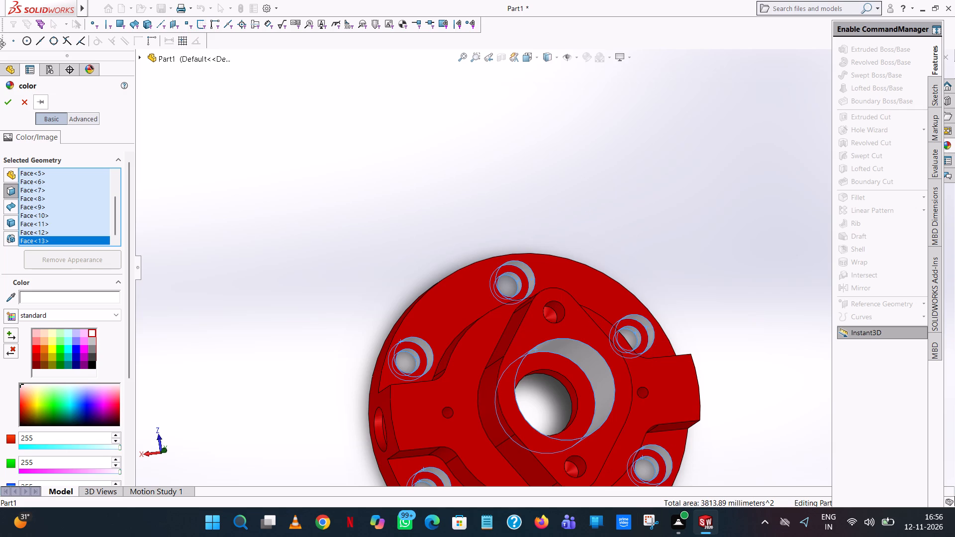
{"action": "left_click", "coordinate": [11, 102]}
Open a face-level colour appearance for the inner cylindrical face of the smaller 15 mm central through-bore.
{"action": "scroll", "coordinate": [626, 222], "scroll_direction": "up", "scroll_amount": 3}
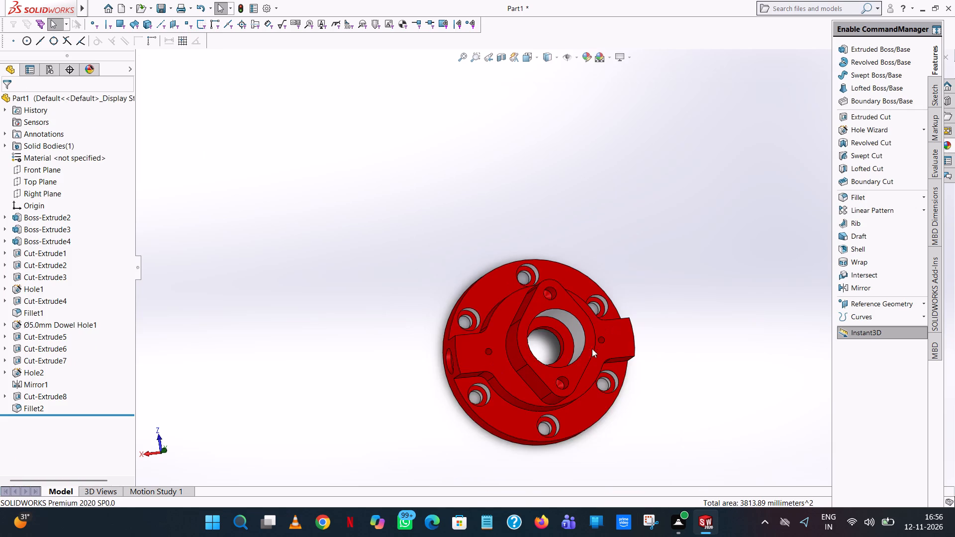
{"action": "scroll", "coordinate": [576, 359], "scroll_direction": "down", "scroll_amount": 4}
{"action": "middle_click_drag", "start_coordinate": [573, 359], "coordinate": [591, 379]}
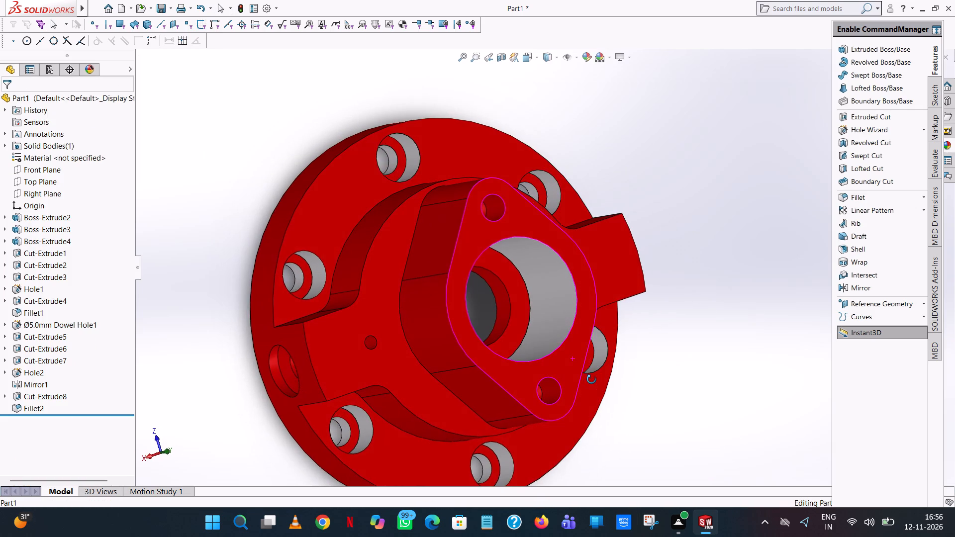
{"action": "middle_click_drag", "start_coordinate": [591, 379], "coordinate": [573, 382]}
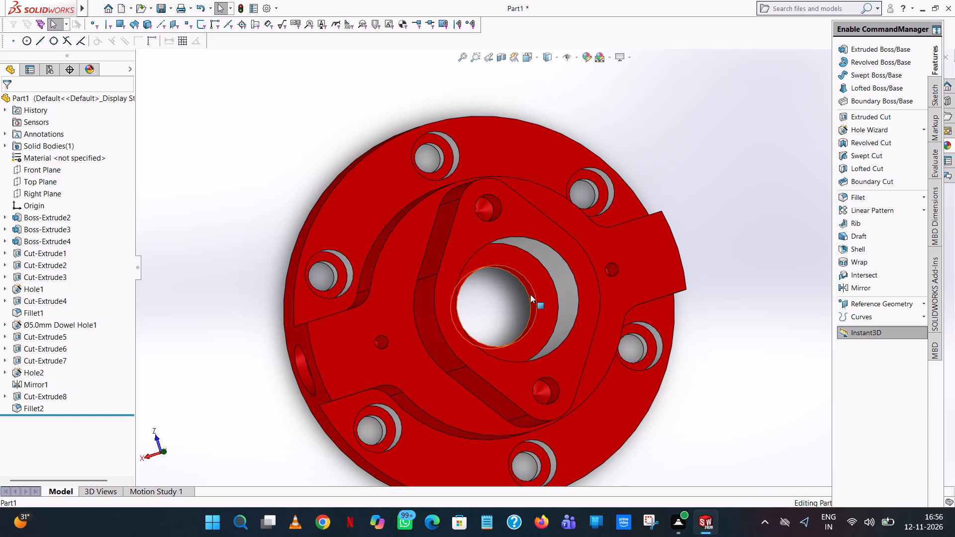
{"action": "scroll", "coordinate": [532, 295], "scroll_direction": "down", "scroll_amount": 4}
{"action": "middle_click_drag", "start_coordinate": [533, 296], "coordinate": [540, 289]}
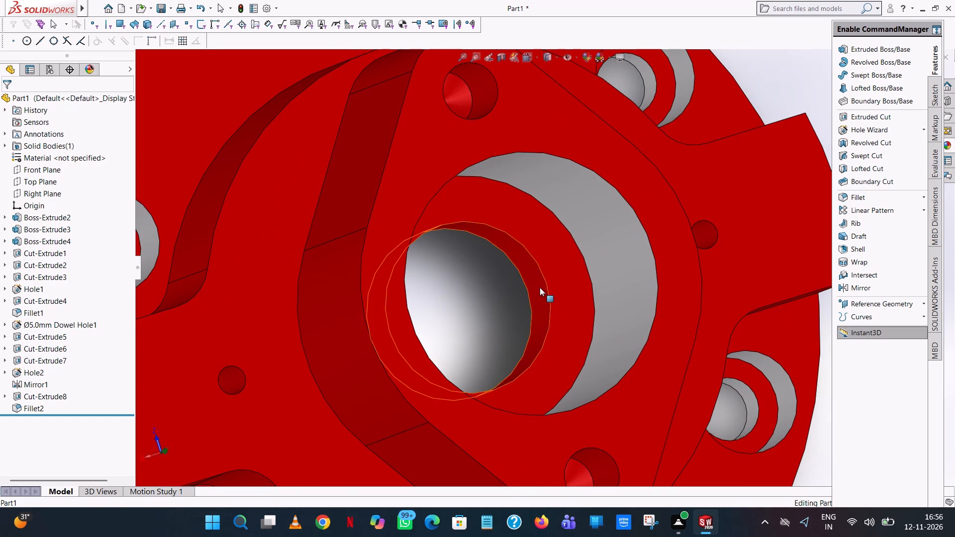
{"action": "left_click", "coordinate": [540, 287]}
{"action": "left_click", "coordinate": [645, 243]}
{"action": "left_click", "coordinate": [656, 266]}
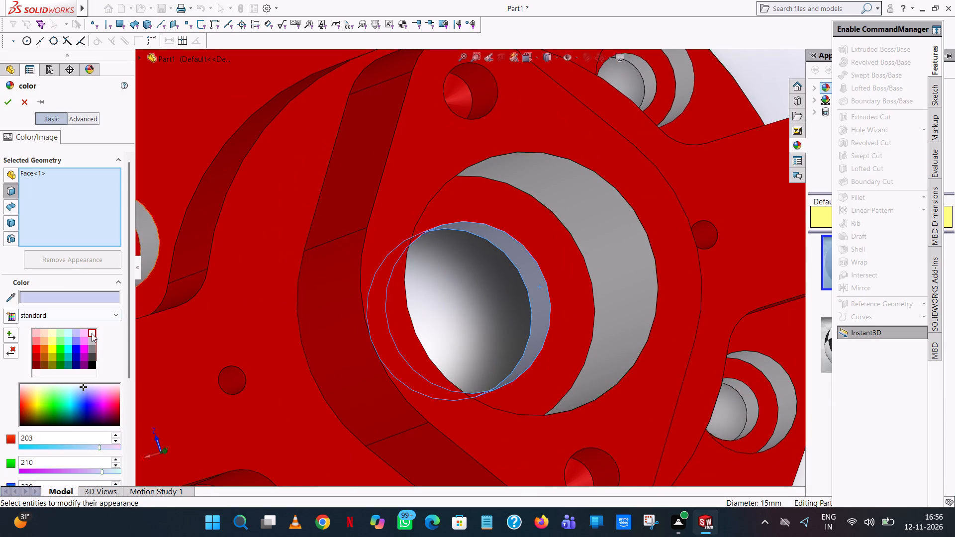
Add the rear recess's two cylindrical faces and its rounded inner face, and apply the preset pale blue-grey colour.
{"action": "scroll", "coordinate": [518, 283], "scroll_direction": "up", "scroll_amount": 5}
{"action": "middle_click_drag", "start_coordinate": [518, 283], "coordinate": [668, 227]}
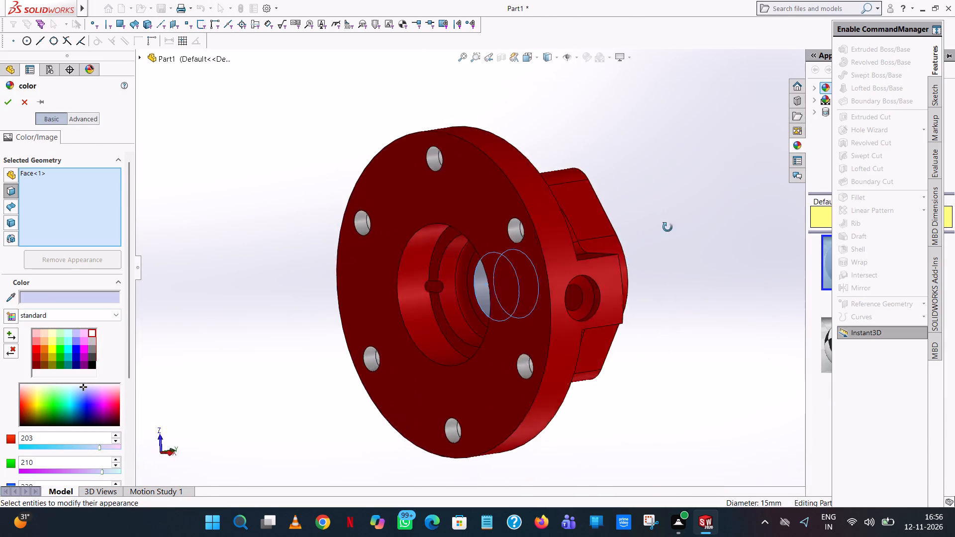
{"action": "middle_click_drag", "start_coordinate": [668, 227], "coordinate": [688, 174]}
{"action": "left_click", "coordinate": [486, 200]}
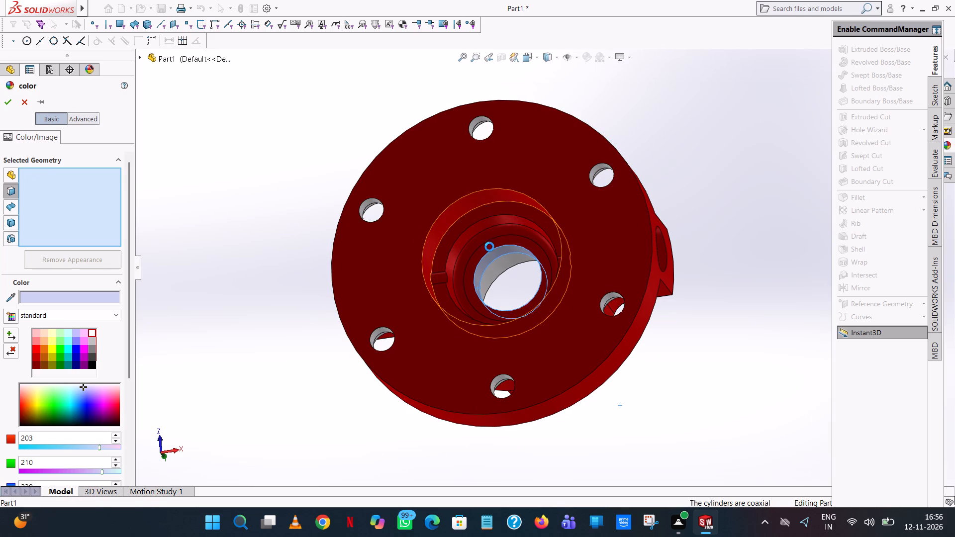
{"action": "scroll", "coordinate": [477, 261], "scroll_direction": "down", "scroll_amount": 7}
{"action": "left_click", "coordinate": [437, 233]}
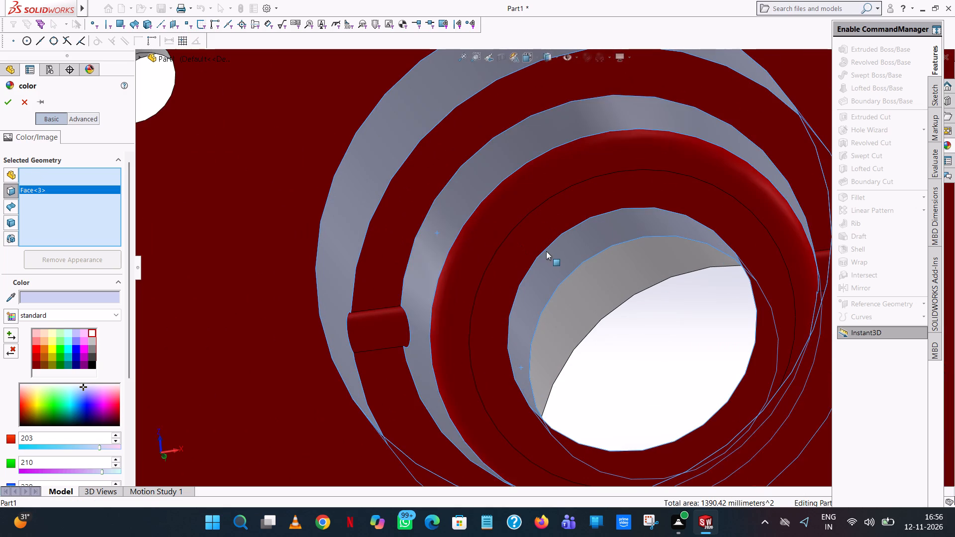
{"action": "middle_click_drag", "start_coordinate": [546, 251], "coordinate": [513, 230]}
{"action": "scroll", "coordinate": [513, 230], "scroll_direction": "up", "scroll_amount": 1}
{"action": "left_click", "coordinate": [502, 232]}
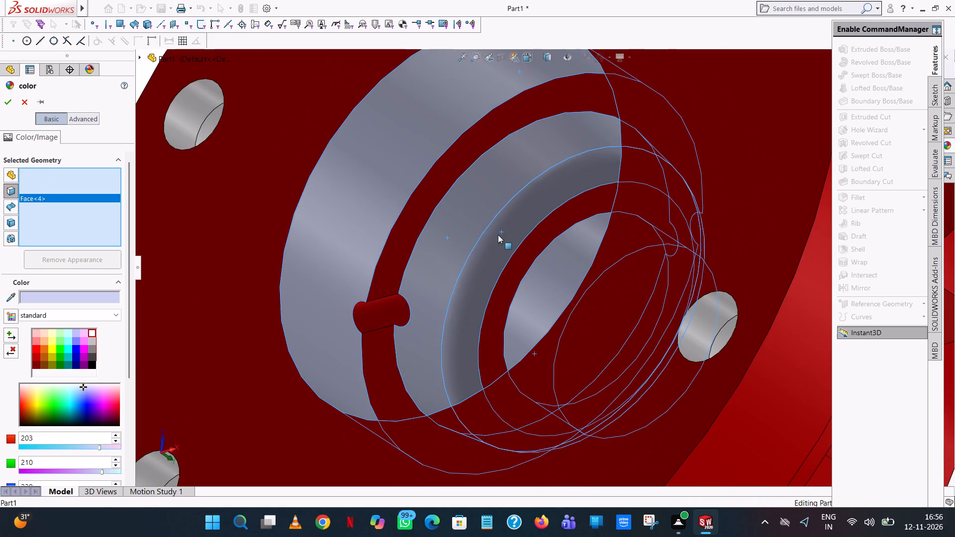
{"action": "scroll", "coordinate": [498, 235], "scroll_direction": "up", "scroll_amount": 1}
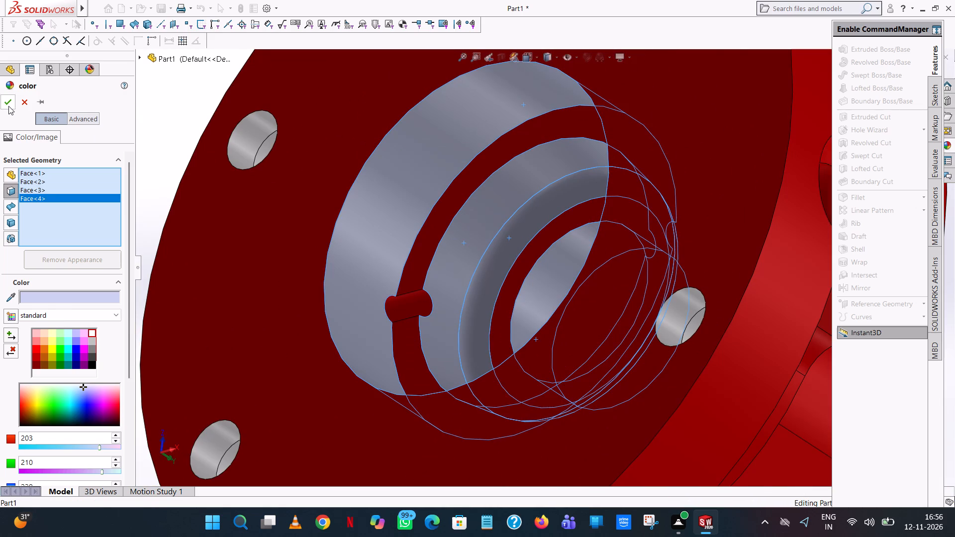
{"action": "left_click", "coordinate": [8, 105]}
Open a face-level colour appearance for the small 2.5 mm hole in the flange's raised side lug.
{"action": "scroll", "coordinate": [286, 105], "scroll_direction": "up", "scroll_amount": 6}
{"action": "middle_click_drag", "start_coordinate": [288, 109], "coordinate": [485, 191]}
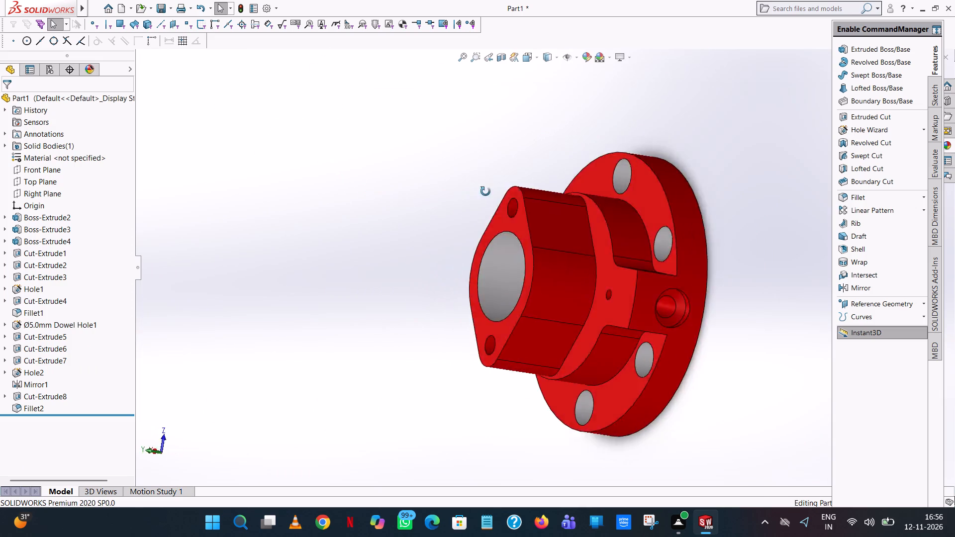
{"action": "middle_click_drag", "start_coordinate": [485, 191], "coordinate": [589, 197]}
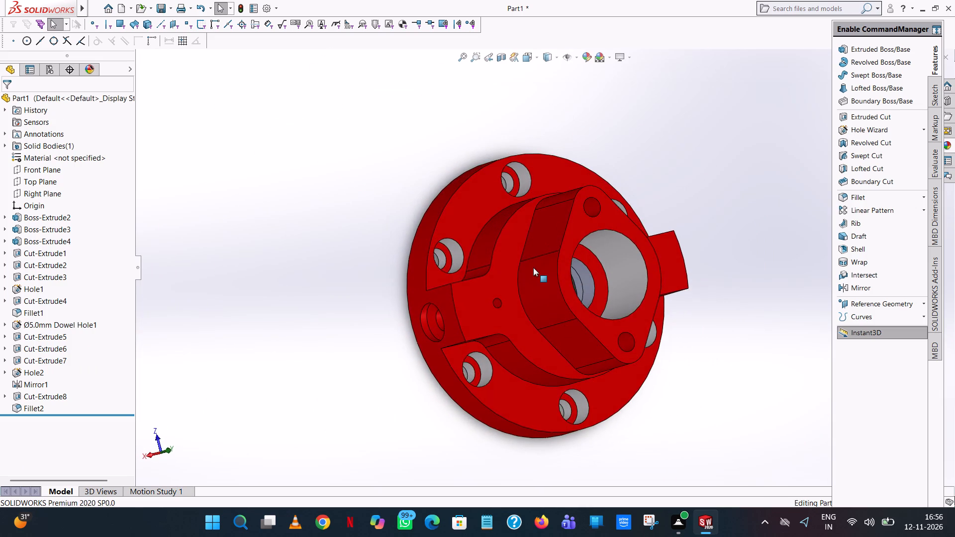
{"action": "scroll", "coordinate": [518, 298], "scroll_direction": "down", "scroll_amount": 6}
{"action": "scroll", "coordinate": [512, 308], "scroll_direction": "up", "scroll_amount": 2}
{"action": "middle_click_drag", "start_coordinate": [512, 308], "coordinate": [481, 304]}
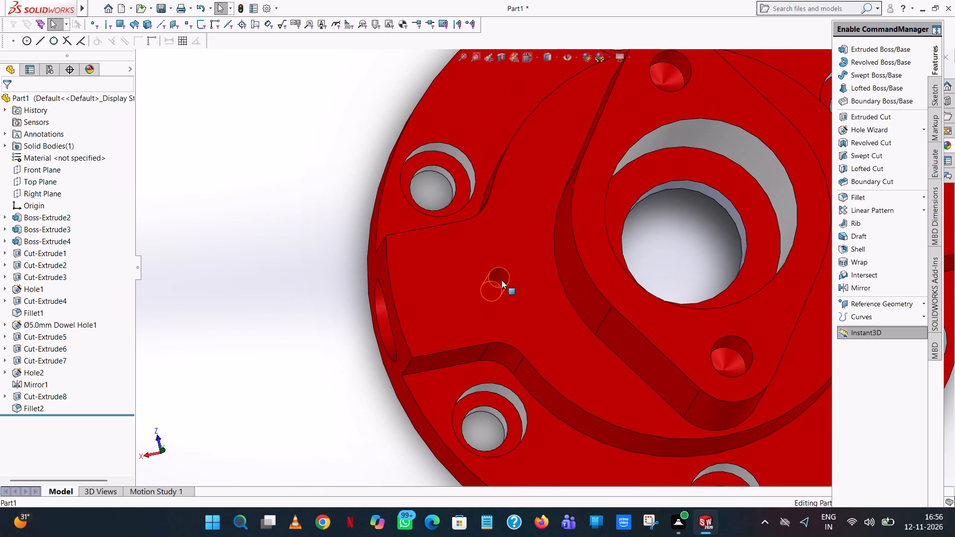
{"action": "left_click", "coordinate": [501, 280]}
{"action": "left_click", "coordinate": [607, 233]}
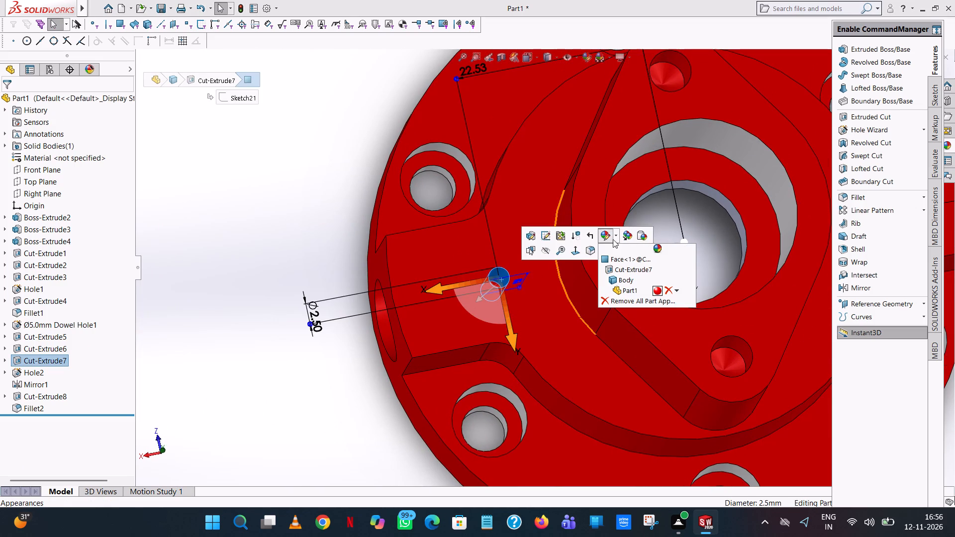
{"action": "left_click", "coordinate": [624, 257]}
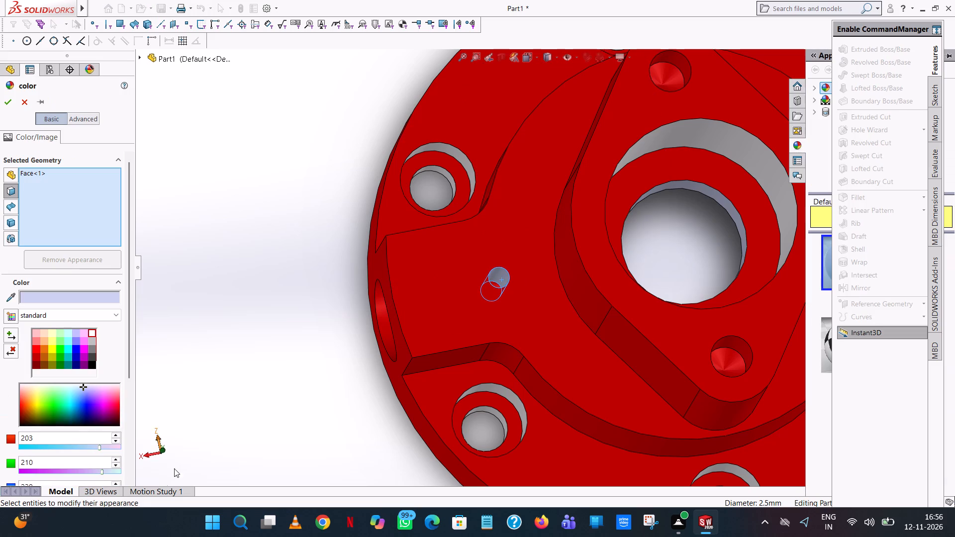
Add the stepped radial port's cylindrical faces and the opposite port's bore faces reachable through it to the colour selection.
{"action": "scroll", "coordinate": [498, 284], "scroll_direction": "down", "scroll_amount": 4}
{"action": "middle_click_drag", "start_coordinate": [499, 284], "coordinate": [583, 211]}
{"action": "scroll", "coordinate": [575, 216], "scroll_direction": "down", "scroll_amount": 1}
{"action": "left_click", "coordinate": [226, 372]}
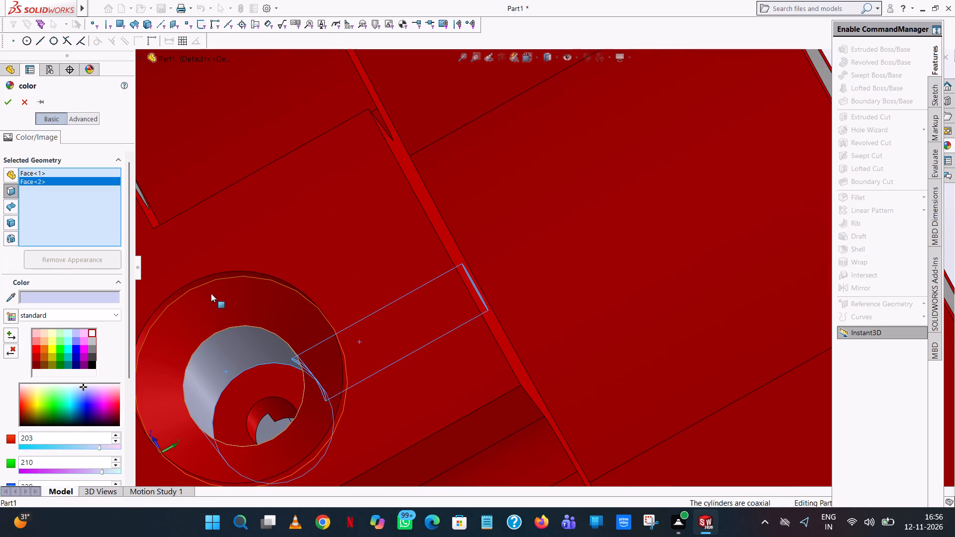
{"action": "left_click", "coordinate": [205, 281]}
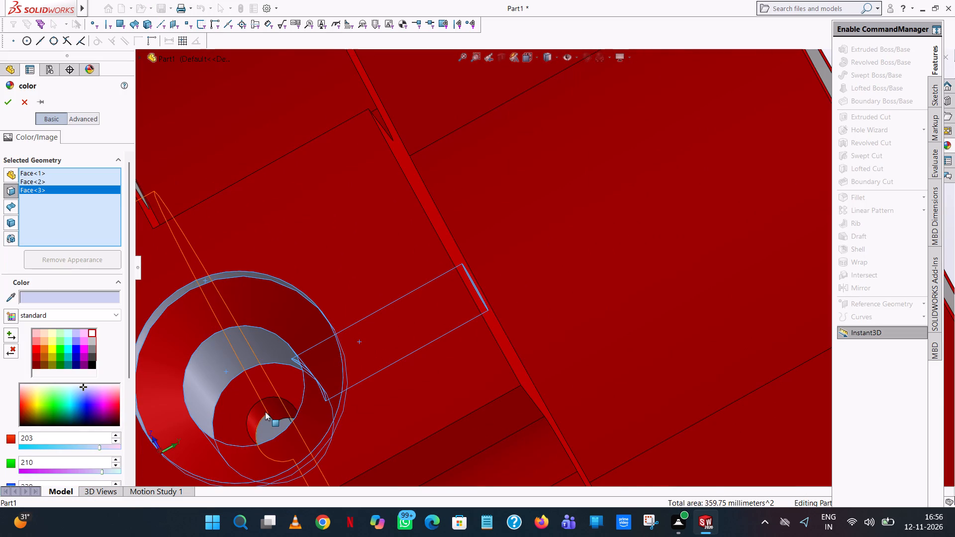
{"action": "left_click", "coordinate": [265, 412]}
{"action": "scroll", "coordinate": [278, 427], "scroll_direction": "up", "scroll_amount": 1}
{"action": "middle_click_drag", "start_coordinate": [278, 429], "coordinate": [283, 447]}
{"action": "scroll", "coordinate": [283, 447], "scroll_direction": "down", "scroll_amount": 1}
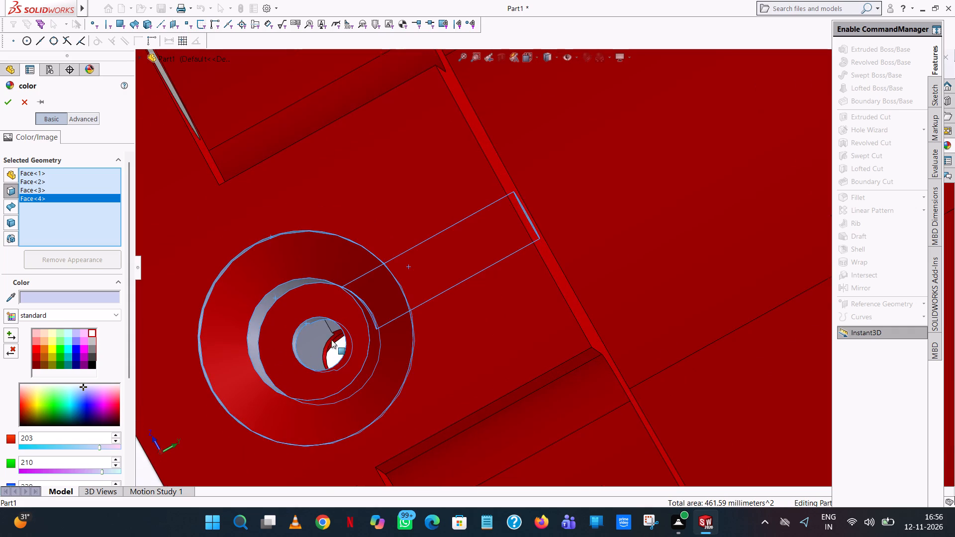
{"action": "scroll", "coordinate": [331, 340], "scroll_direction": "down", "scroll_amount": 9}
{"action": "left_click", "coordinate": [563, 275]}
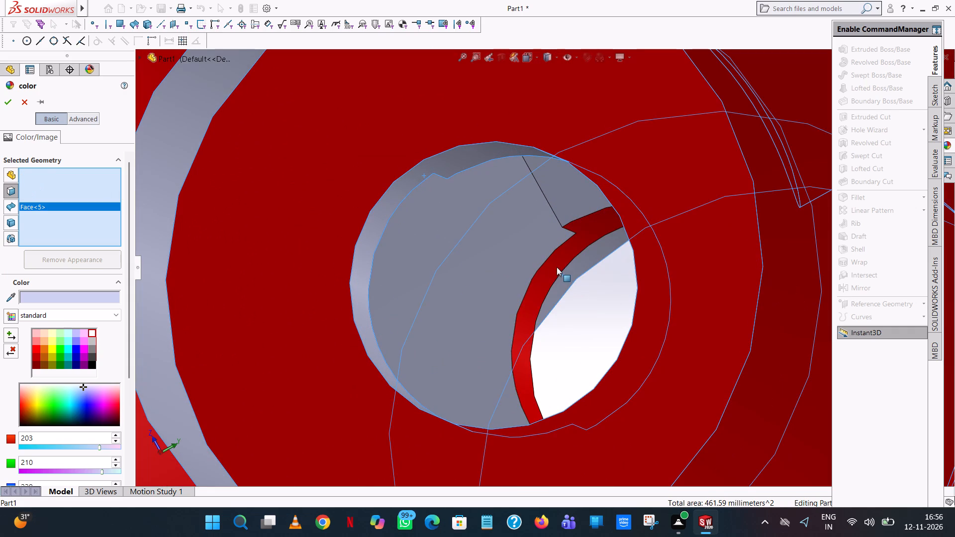
{"action": "left_click", "coordinate": [557, 267]}
Add the opposite radial port's outer cylindrical face and the small lug hole's wall that opens into that port to the colour selection.
{"action": "scroll", "coordinate": [539, 330], "scroll_direction": "up", "scroll_amount": 10}
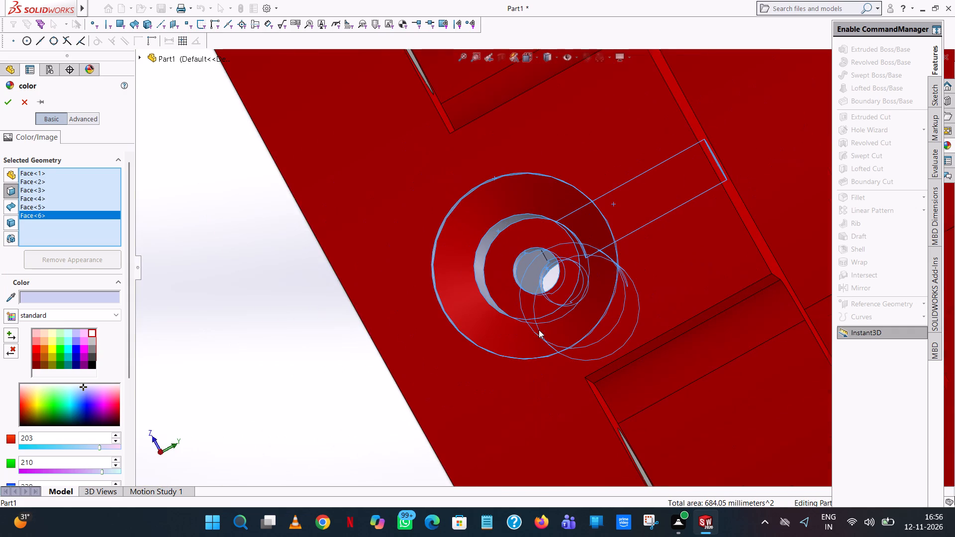
{"action": "middle_click_drag", "start_coordinate": [525, 280], "coordinate": [510, 271]}
{"action": "scroll", "coordinate": [509, 271], "scroll_direction": "up", "scroll_amount": 10}
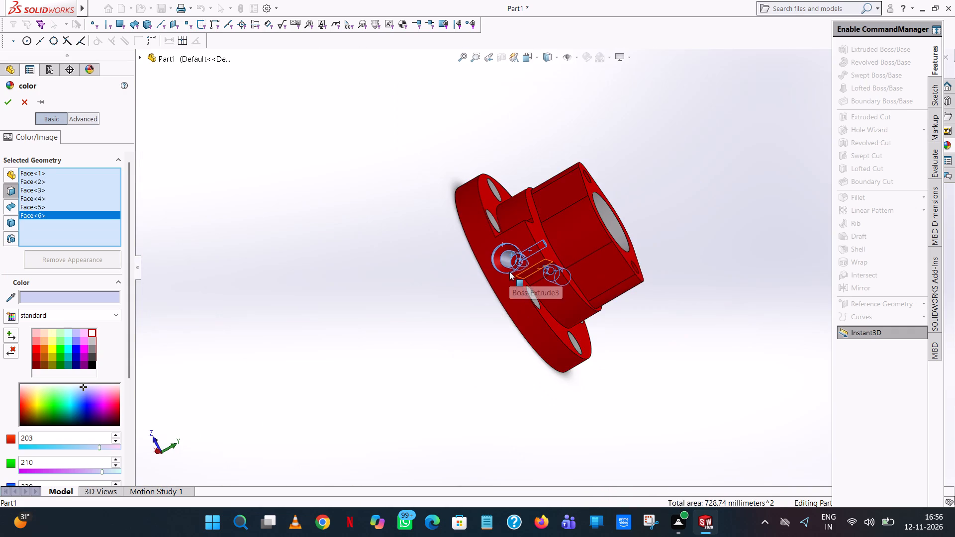
{"action": "scroll", "coordinate": [591, 294], "scroll_direction": "up", "scroll_amount": 1}
{"action": "middle_click_drag", "start_coordinate": [574, 299], "coordinate": [418, 313]}
{"action": "scroll", "coordinate": [596, 263], "scroll_direction": "down", "scroll_amount": 10}
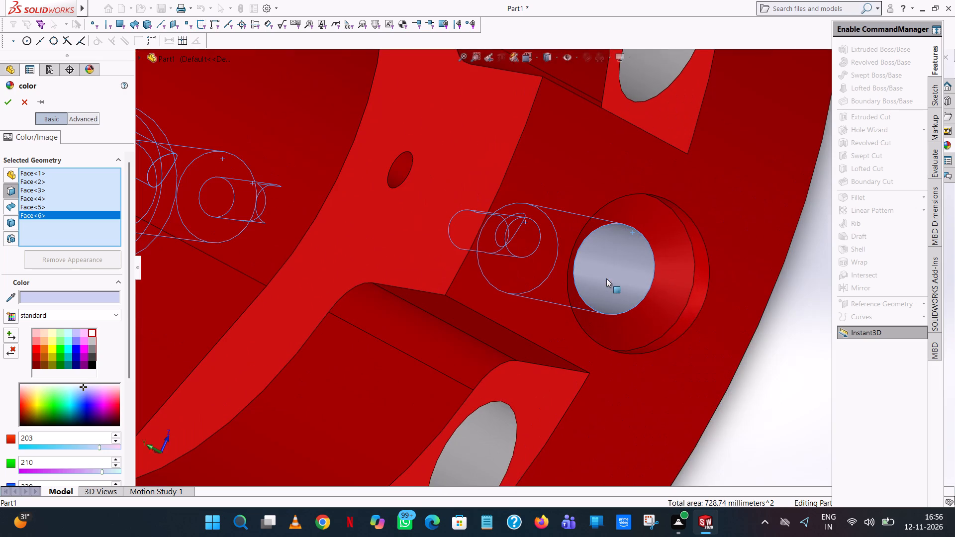
{"action": "left_click", "coordinate": [700, 268]}
{"action": "middle_click_drag", "start_coordinate": [634, 285], "coordinate": [600, 273]}
{"action": "scroll", "coordinate": [600, 273], "scroll_direction": "up", "scroll_amount": 1}
{"action": "scroll", "coordinate": [600, 273], "scroll_direction": "down", "scroll_amount": 7}
{"action": "middle_click_drag", "start_coordinate": [550, 267], "coordinate": [546, 268]}
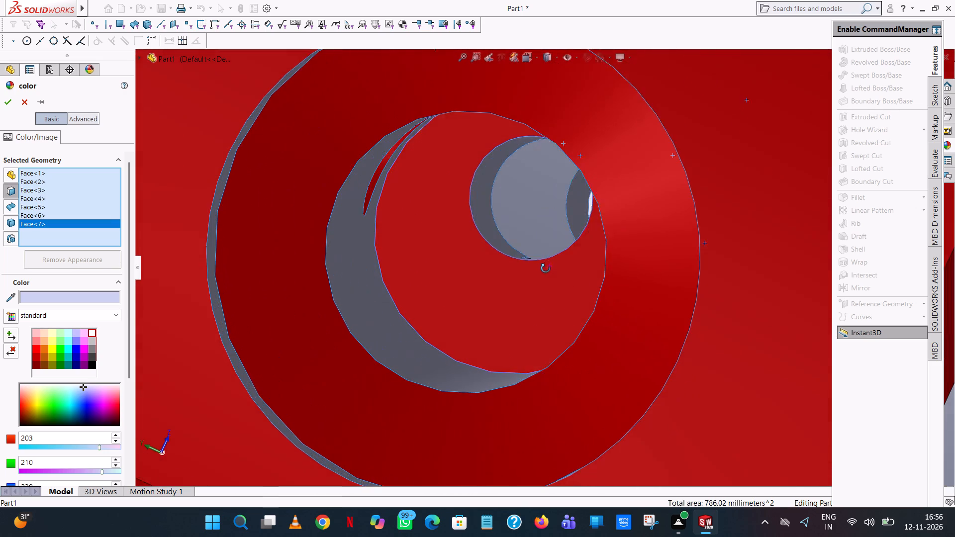
{"action": "middle_click_drag", "start_coordinate": [546, 268], "coordinate": [542, 269]}
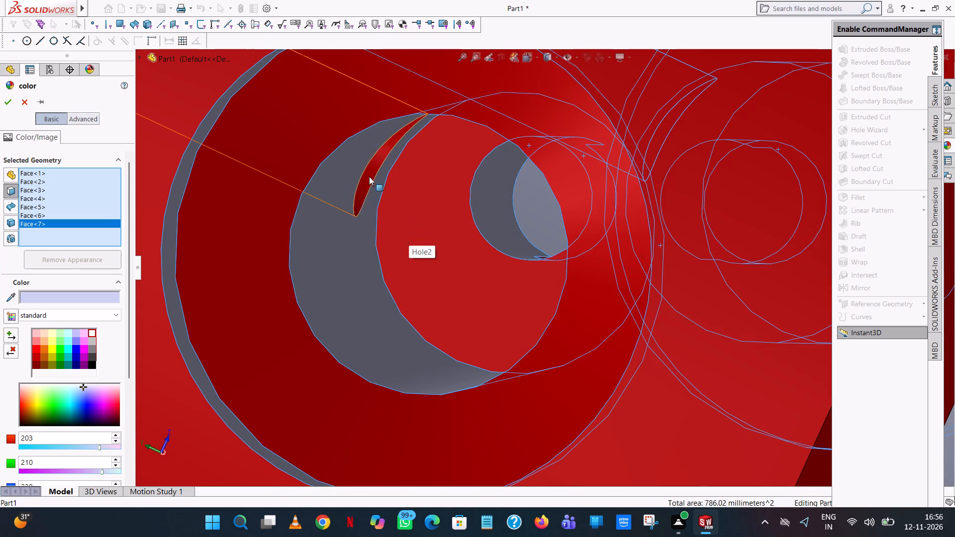
{"action": "left_click", "coordinate": [366, 174]}
Add the wall and inner end faces of both dowel holes in the hub's end face, and apply the pale blue-grey colour.
{"action": "scroll", "coordinate": [384, 204], "scroll_direction": "up", "scroll_amount": 9}
{"action": "middle_click_drag", "start_coordinate": [442, 215], "coordinate": [522, 280]}
{"action": "scroll", "coordinate": [522, 280], "scroll_direction": "up", "scroll_amount": 7}
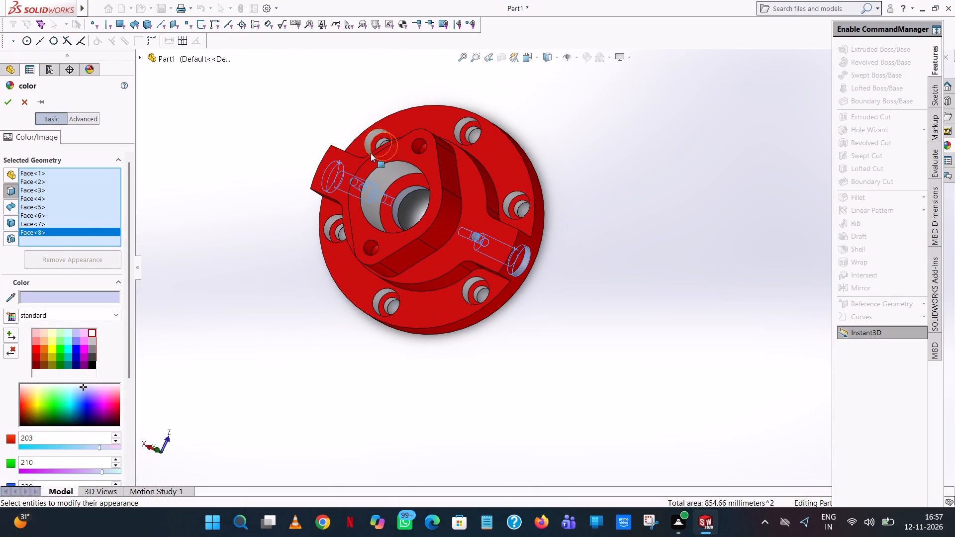
{"action": "left_click", "coordinate": [372, 246]}
{"action": "scroll", "coordinate": [372, 247], "scroll_direction": "down", "scroll_amount": 9}
{"action": "scroll", "coordinate": [569, 235], "scroll_direction": "up", "scroll_amount": 2}
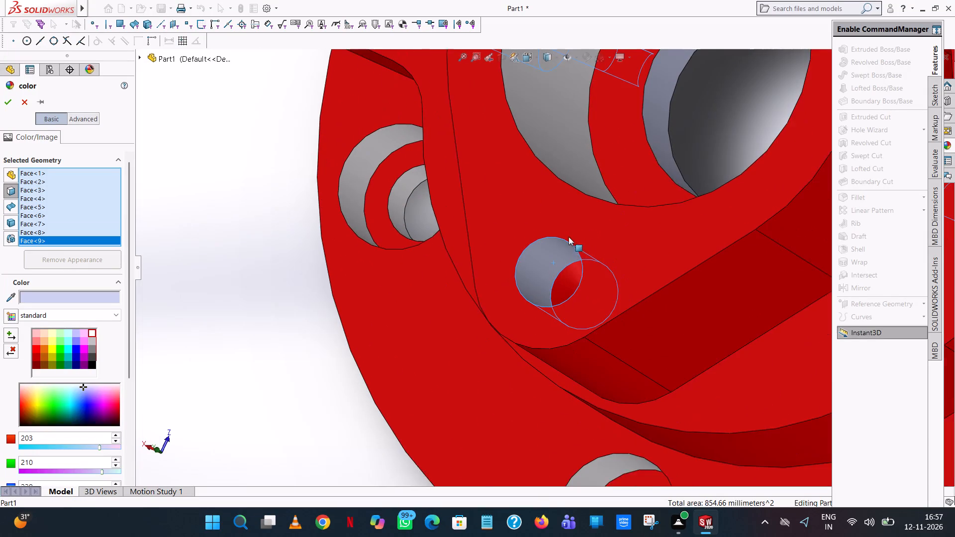
{"action": "left_click", "coordinate": [562, 283]}
{"action": "scroll", "coordinate": [590, 269], "scroll_direction": "up", "scroll_amount": 8}
{"action": "scroll", "coordinate": [556, 138], "scroll_direction": "down", "scroll_amount": 5}
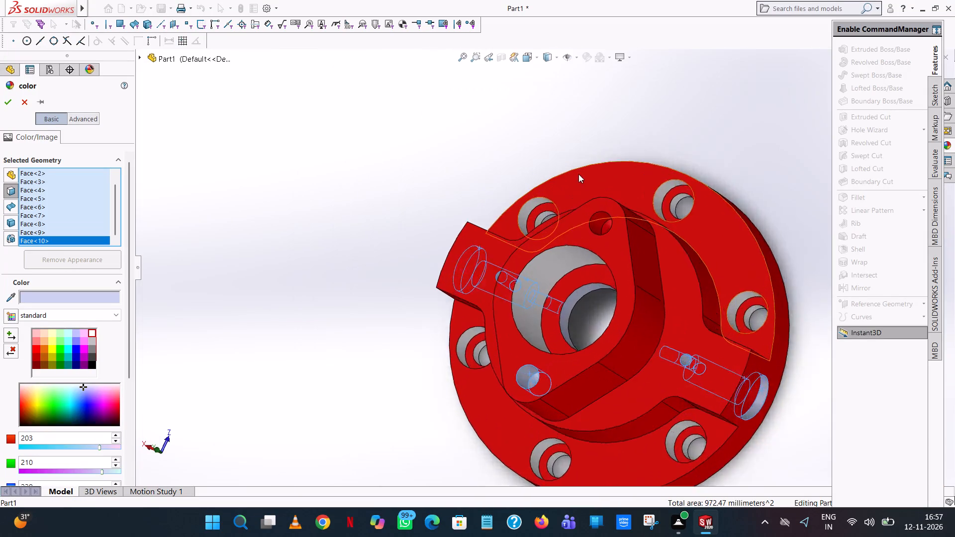
{"action": "scroll", "coordinate": [578, 174], "scroll_direction": "down", "scroll_amount": 2}
{"action": "left_click", "coordinate": [615, 296]}
{"action": "left_click", "coordinate": [627, 316]}
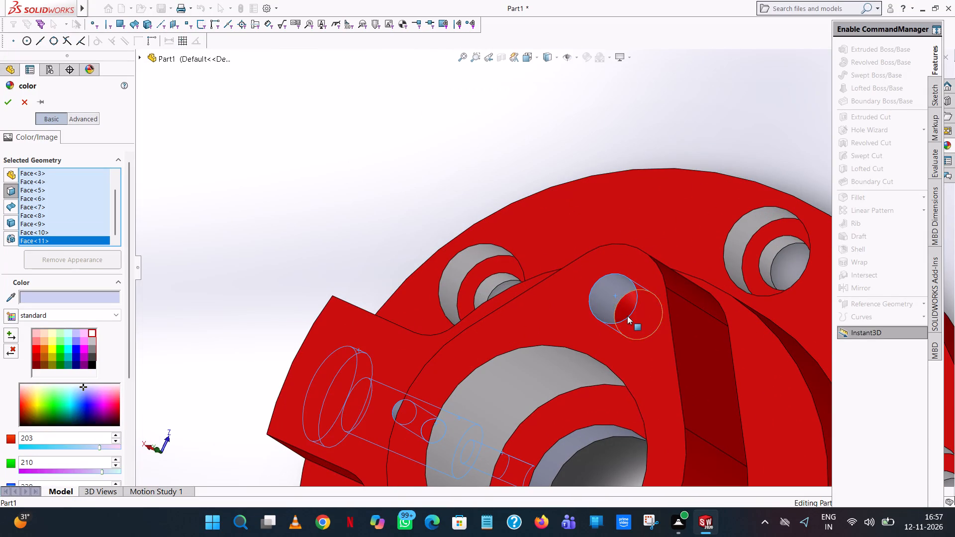
{"action": "scroll", "coordinate": [510, 287], "scroll_direction": "up", "scroll_amount": 3}
{"action": "middle_click_drag", "start_coordinate": [510, 287], "coordinate": [552, 363]}
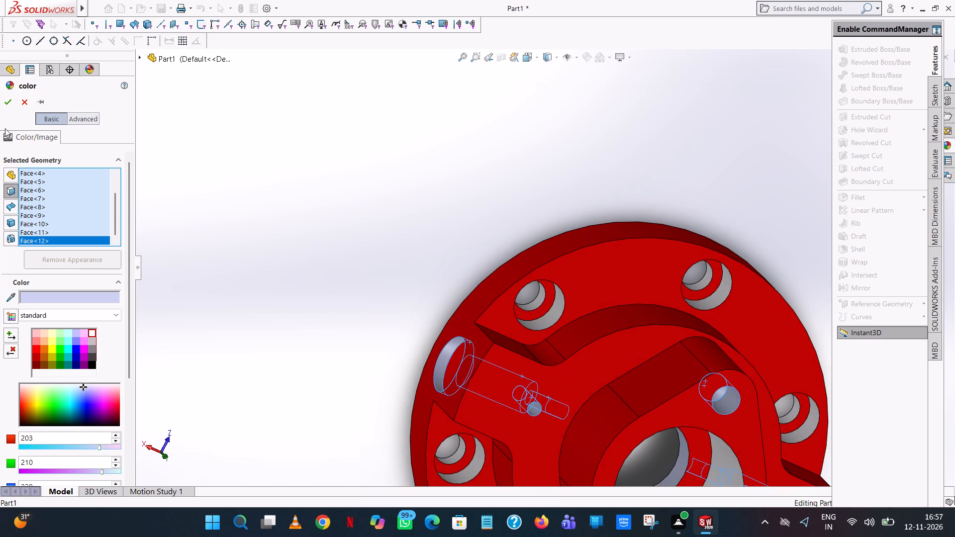
{"action": "left_click", "coordinate": [6, 100]}
Examine the coloured flange from the front, side and oblique angles to check its hole and bore faces.
{"action": "scroll", "coordinate": [576, 307], "scroll_direction": "up", "scroll_amount": 8}
{"action": "middle_click_drag", "start_coordinate": [578, 342], "coordinate": [551, 315]}
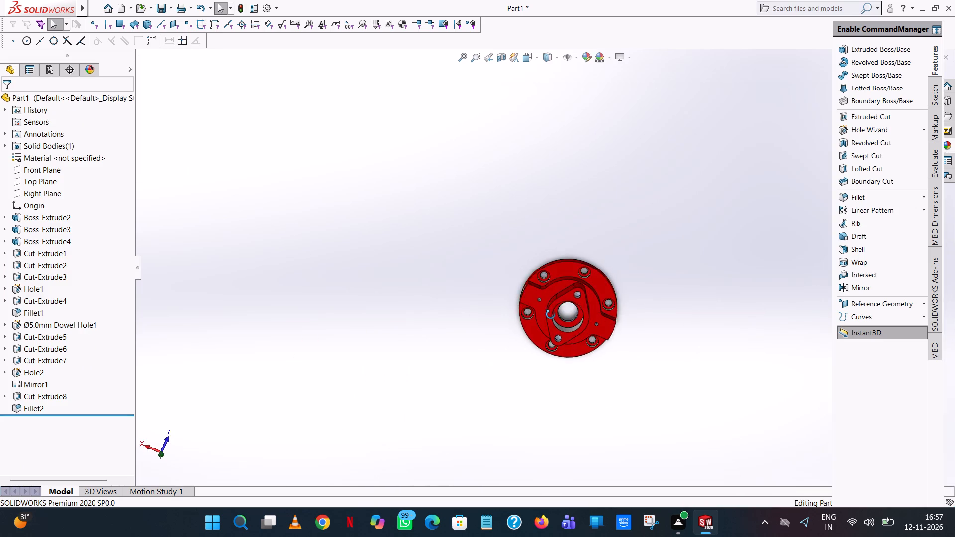
{"action": "middle_click_drag", "start_coordinate": [551, 315], "coordinate": [571, 144]}
{"action": "scroll", "coordinate": [571, 145], "scroll_direction": "up", "scroll_amount": 1}
{"action": "middle_click_drag", "start_coordinate": [571, 147], "coordinate": [525, 156]}
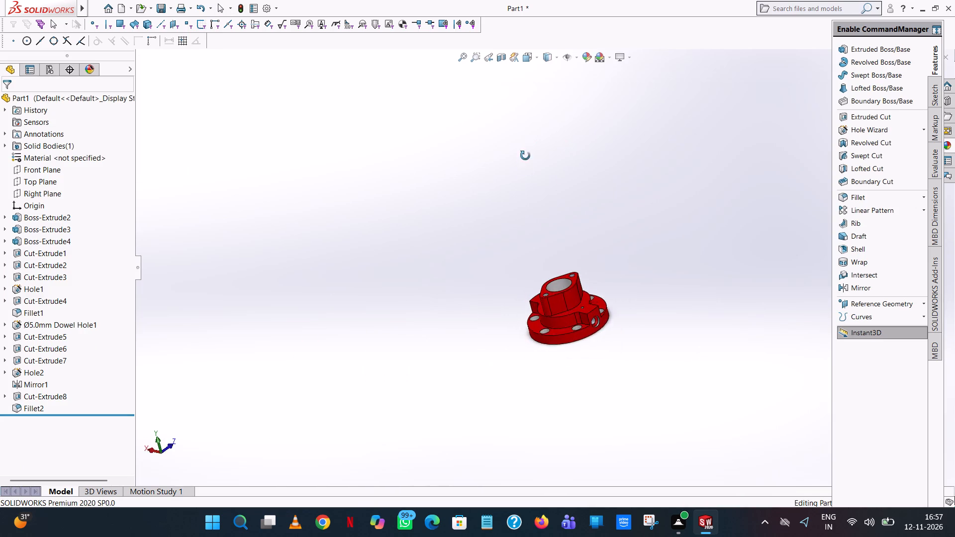
{"action": "middle_click_drag", "start_coordinate": [525, 156], "coordinate": [541, 233]}
{"action": "scroll", "coordinate": [525, 160], "scroll_direction": "down", "scroll_amount": 1}
{"action": "scroll", "coordinate": [573, 272], "scroll_direction": "up", "scroll_amount": 1}
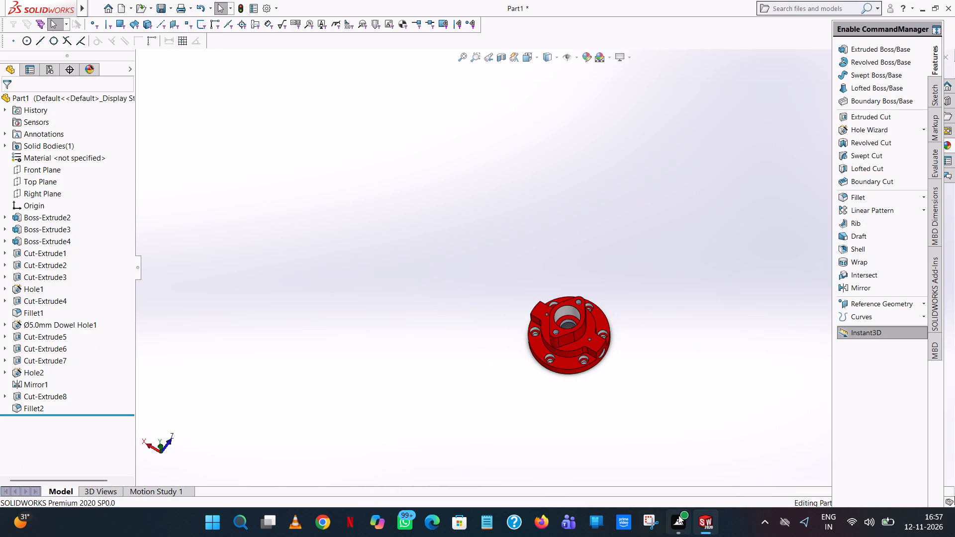
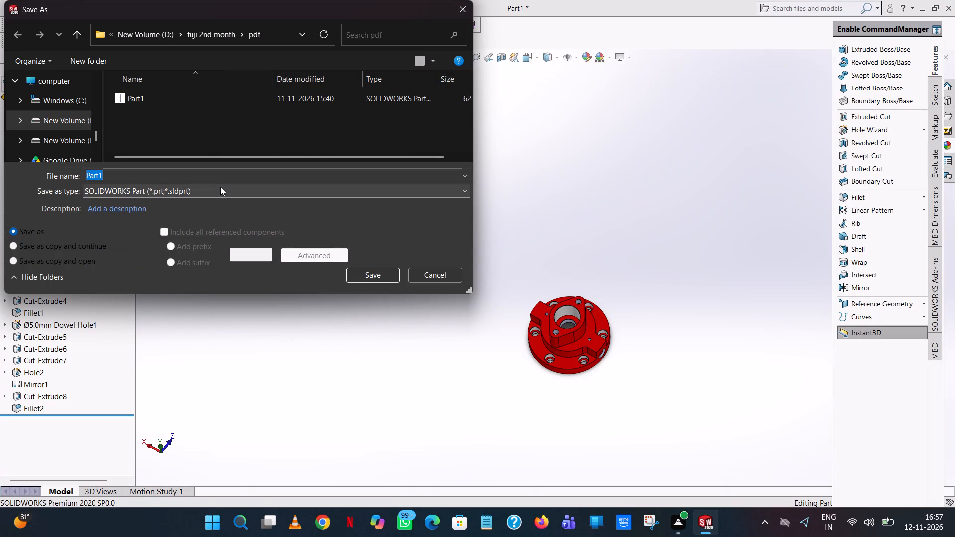
Save the flange model as an Adobe PDF file named "rounded flange" in the pdf folder.
{"action": "type", "text": "rounded f"}
{"action": "type", "text": "lange"}
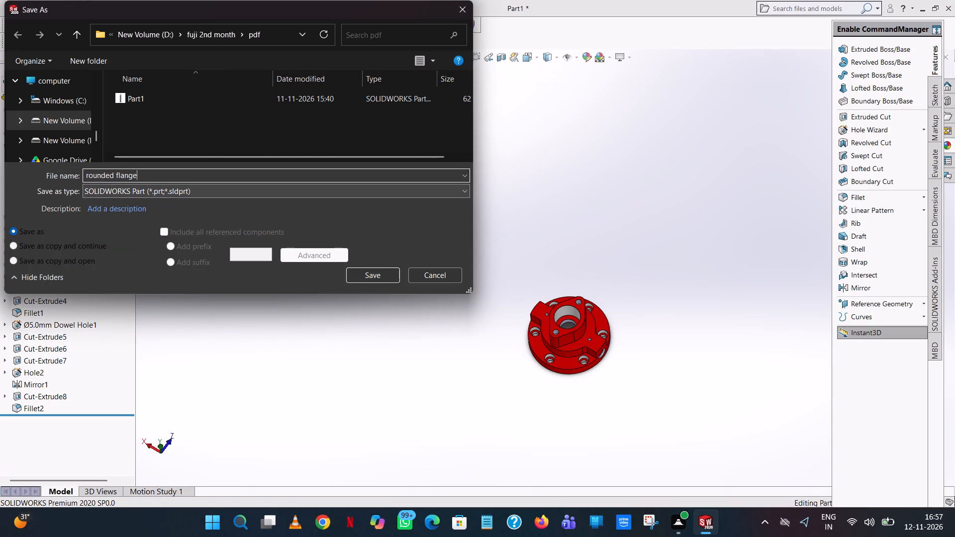
{"action": "key", "text": "space"}
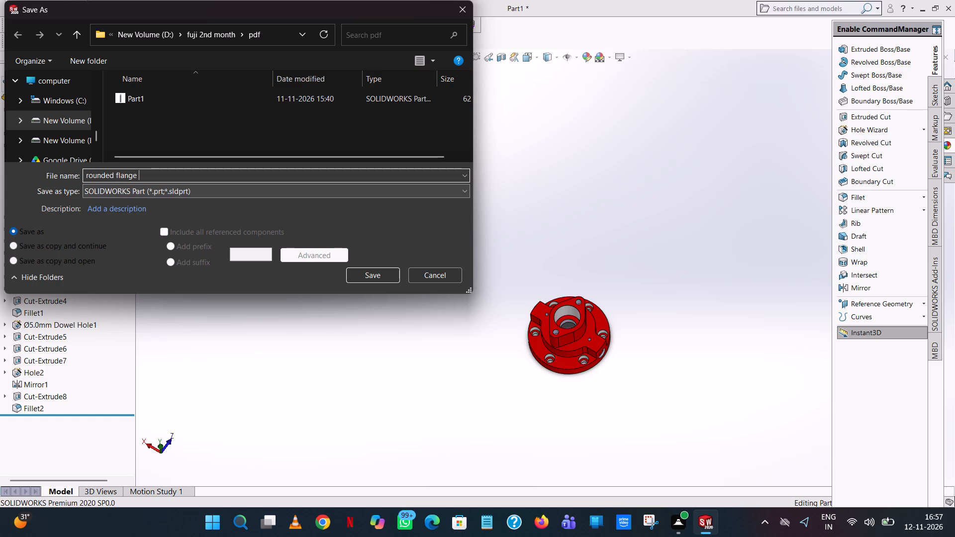
{"action": "left_click", "coordinate": [203, 195]}
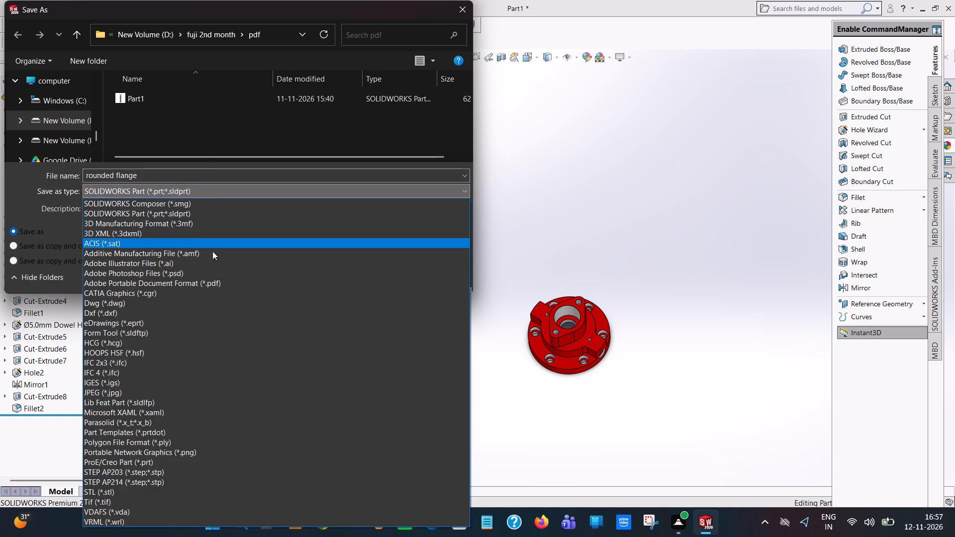
{"action": "left_click", "coordinate": [185, 285]}
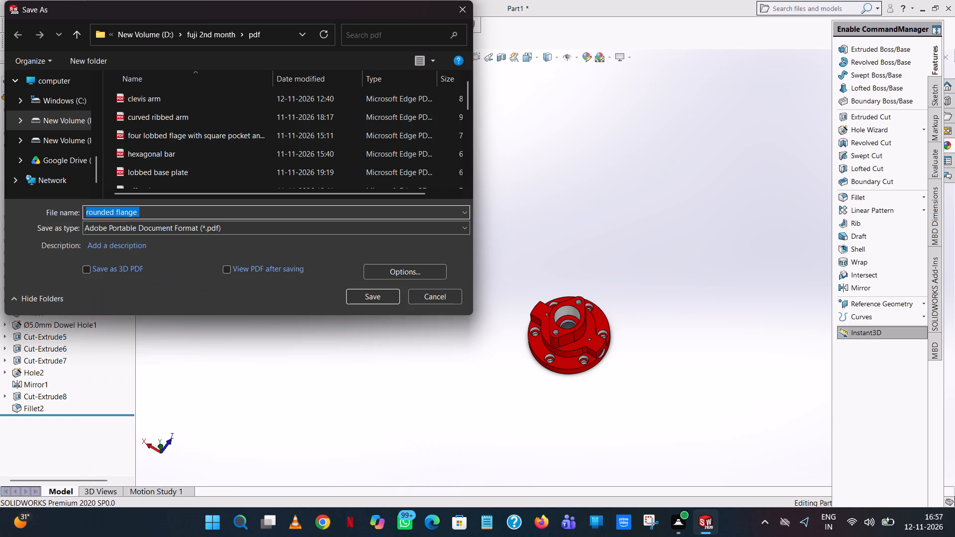
{"action": "left_click", "coordinate": [383, 294]}
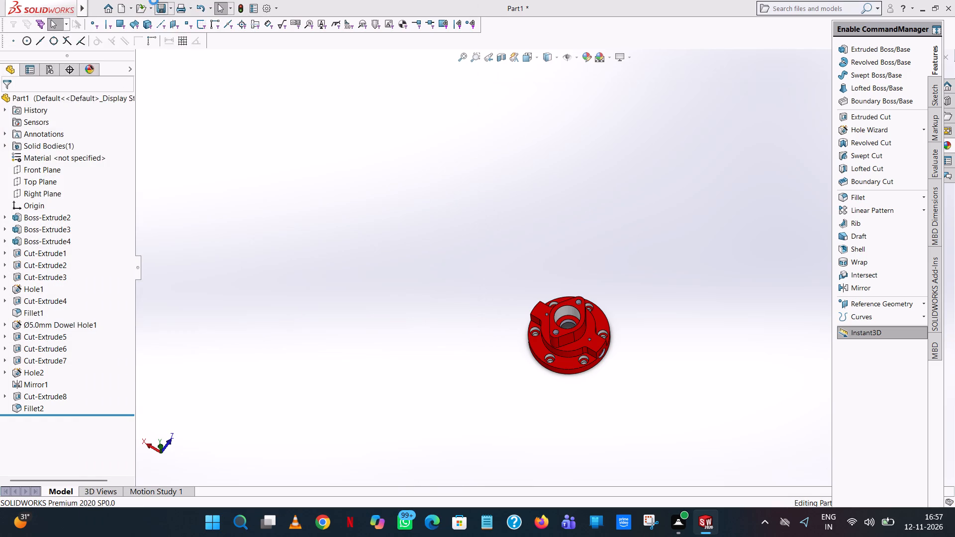
Save the model as a SOLIDWORKS part named "rounded flanged" in the design folder of fuji 2nd month.
{"action": "left_click", "coordinate": [172, 5]}
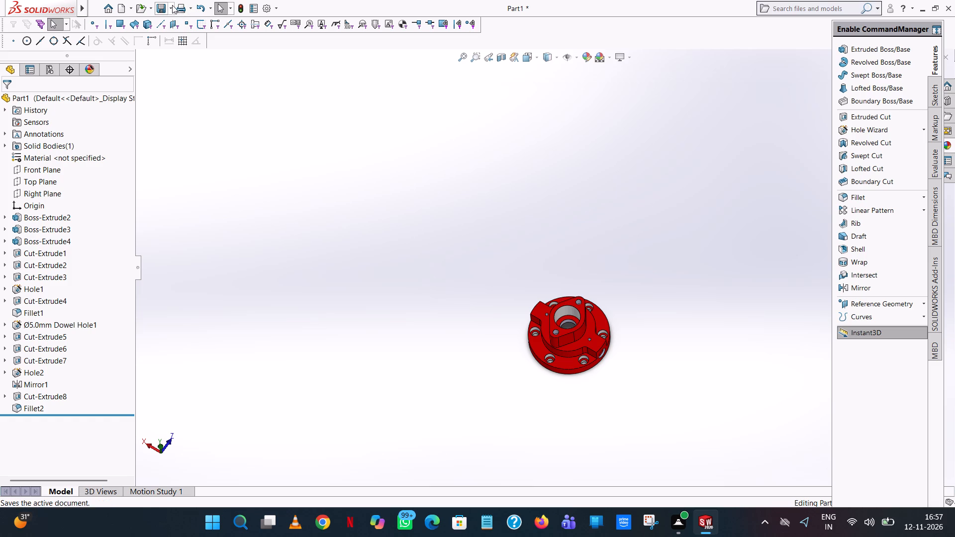
{"action": "left_click", "coordinate": [173, 32]}
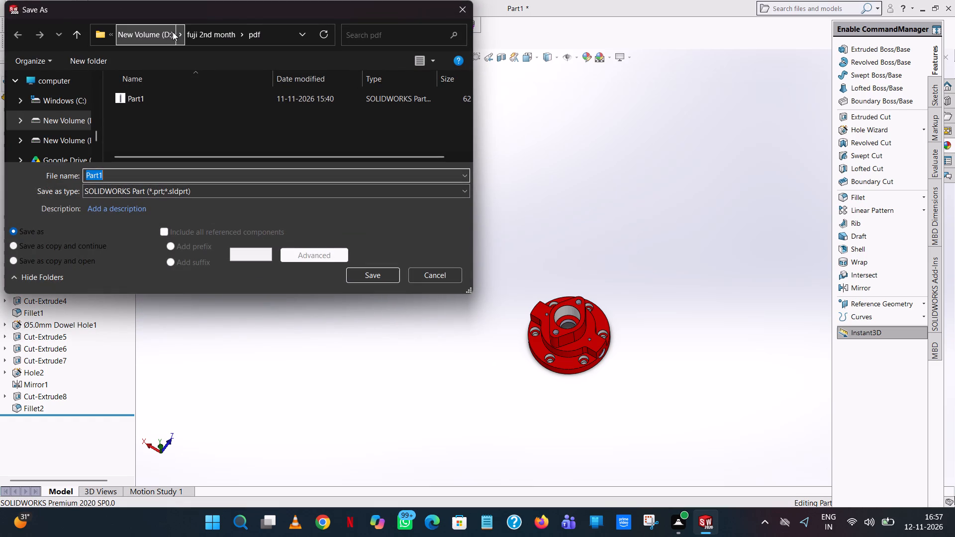
{"action": "left_click", "coordinate": [74, 31]}
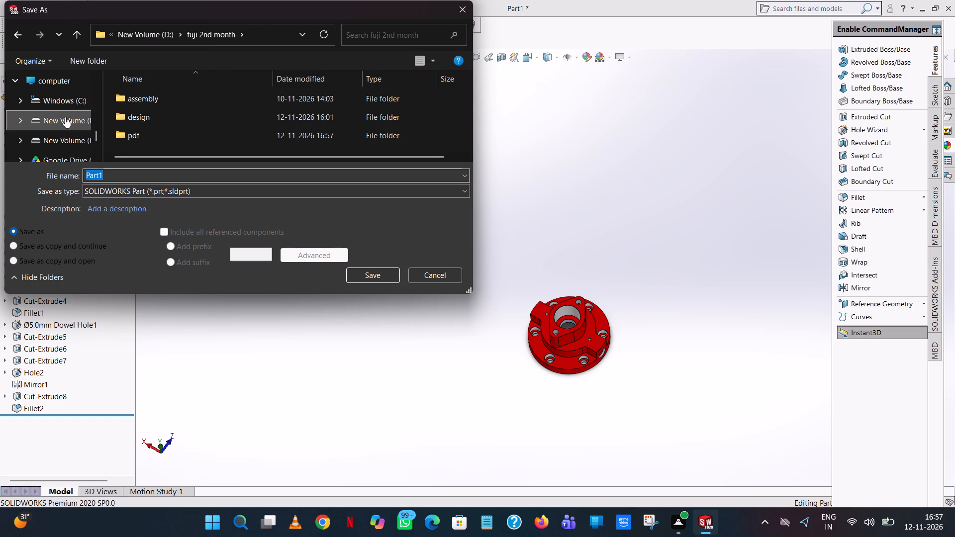
{"action": "double_click", "coordinate": [164, 117]}
{"action": "double_click", "coordinate": [128, 176]}
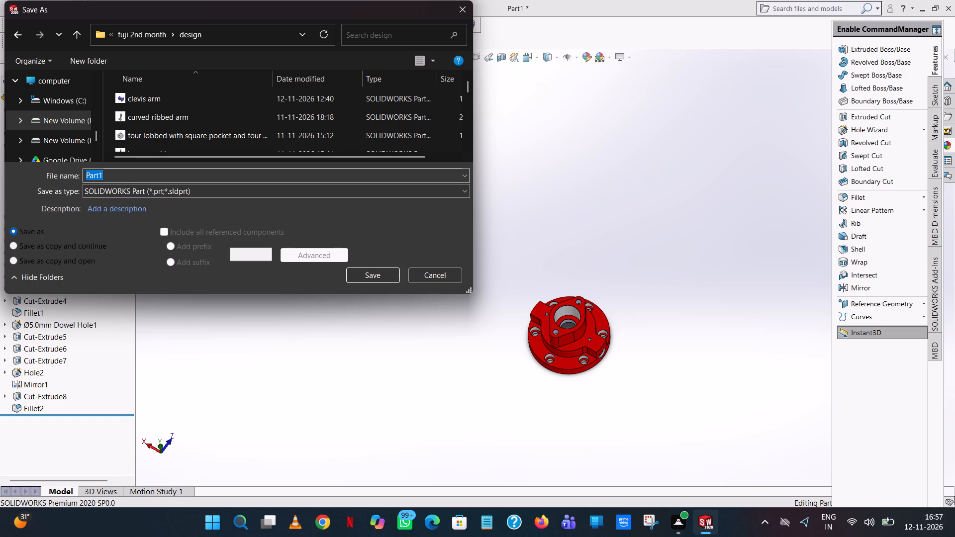
{"action": "key", "text": "r"}
{"action": "type", "text": "oun"}
{"action": "type", "text": "ded"}
{"action": "key", "text": "space"}
{"action": "key", "text": "f"}
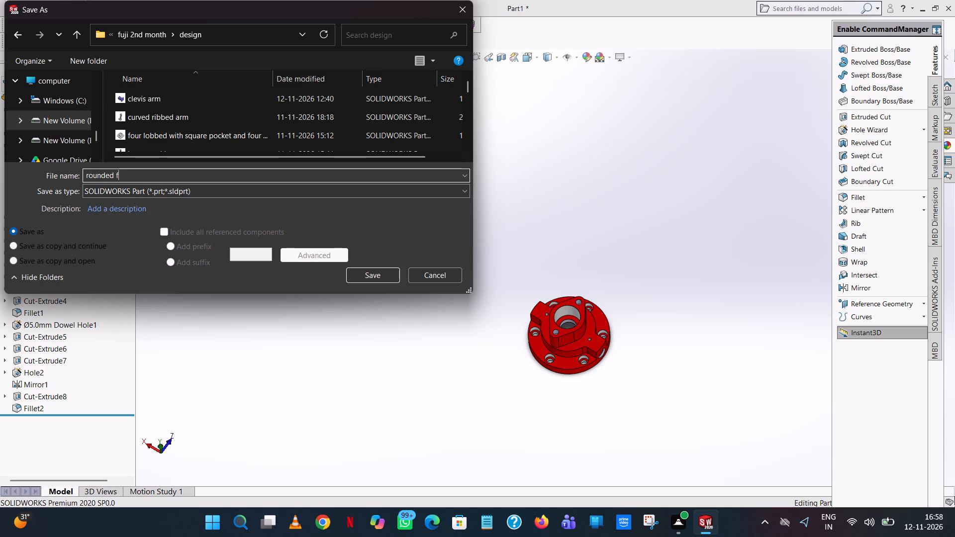
{"action": "key", "text": "l"}
{"action": "key", "text": "a"}
{"action": "type", "text": "nged"}
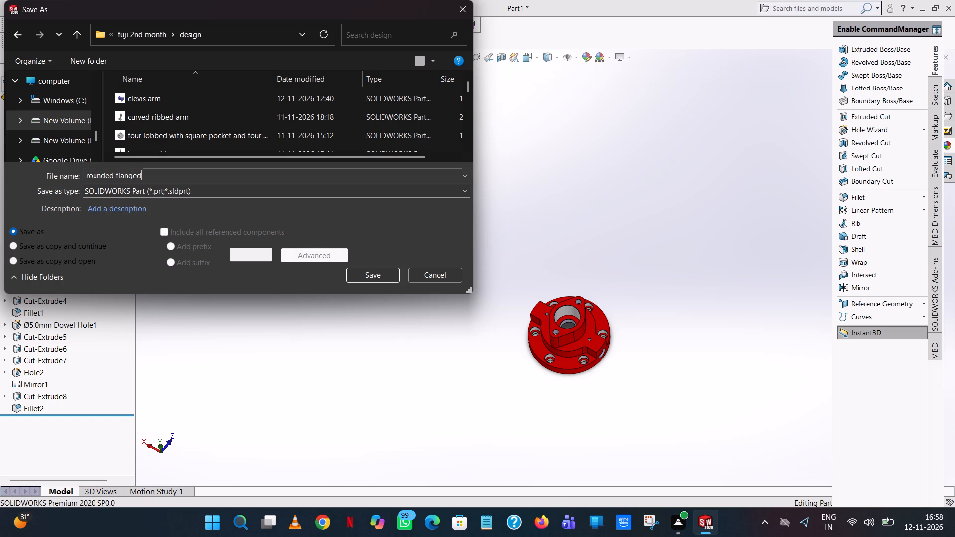
{"action": "left_click", "coordinate": [381, 271]}
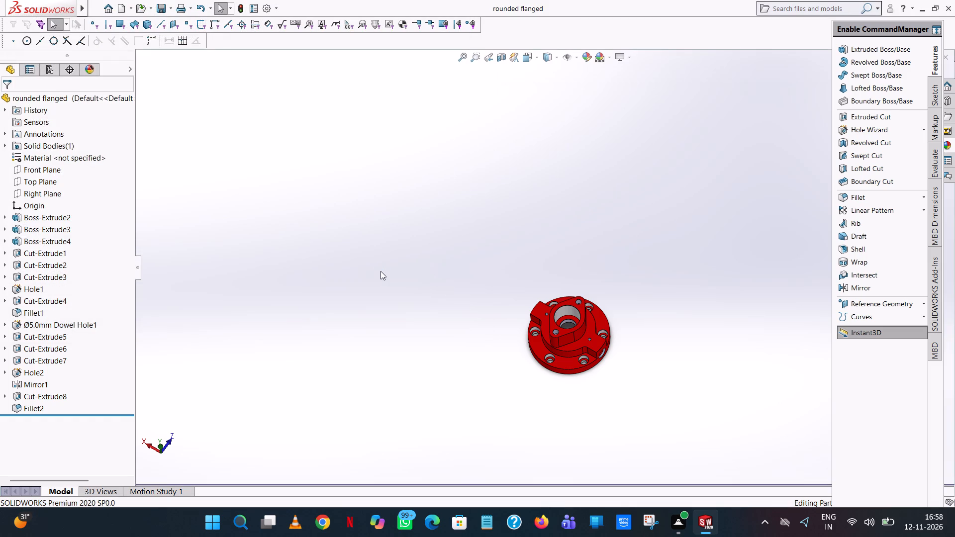